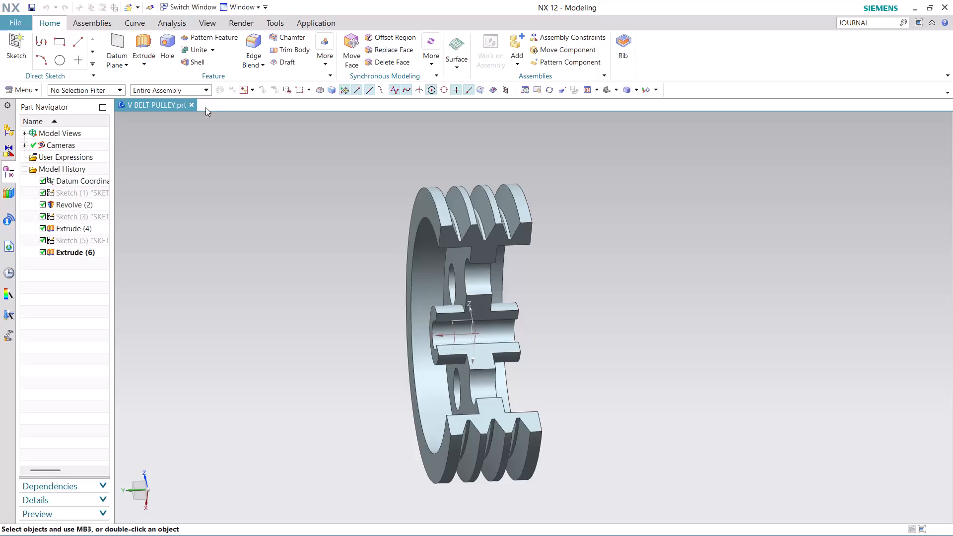
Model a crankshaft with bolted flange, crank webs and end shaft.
Close the V BELT PULLEY part and create a new part from the millimetre Model template.
left_click(196, 104)
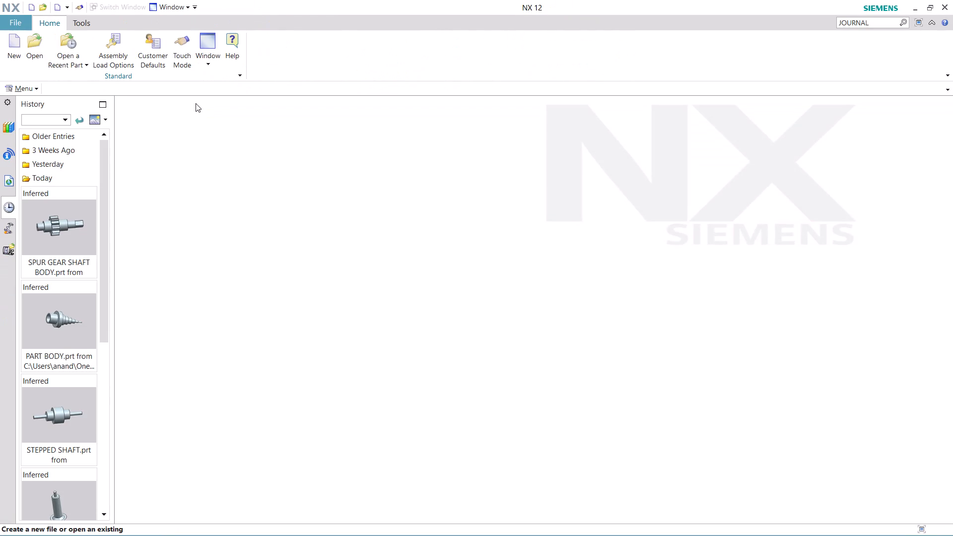
left_click(15, 54)
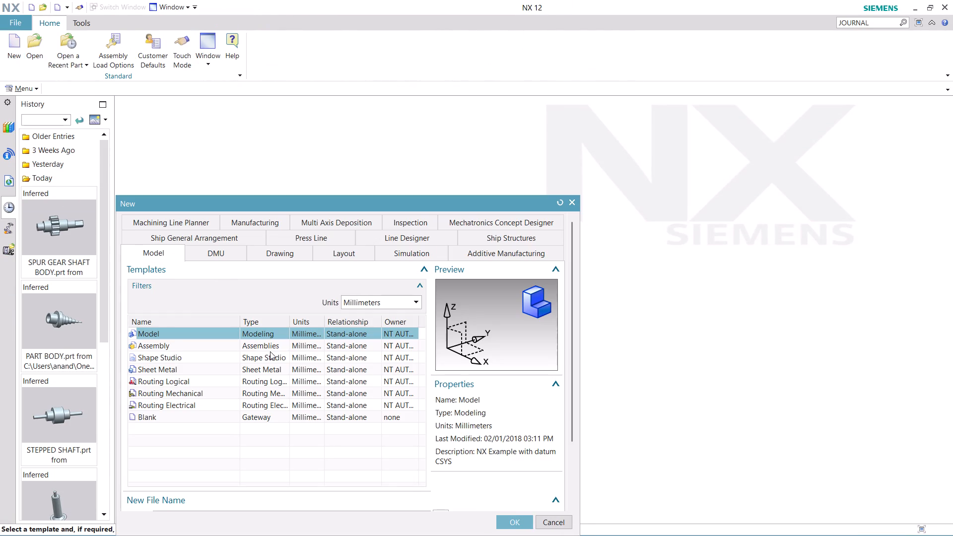
left_click(509, 522)
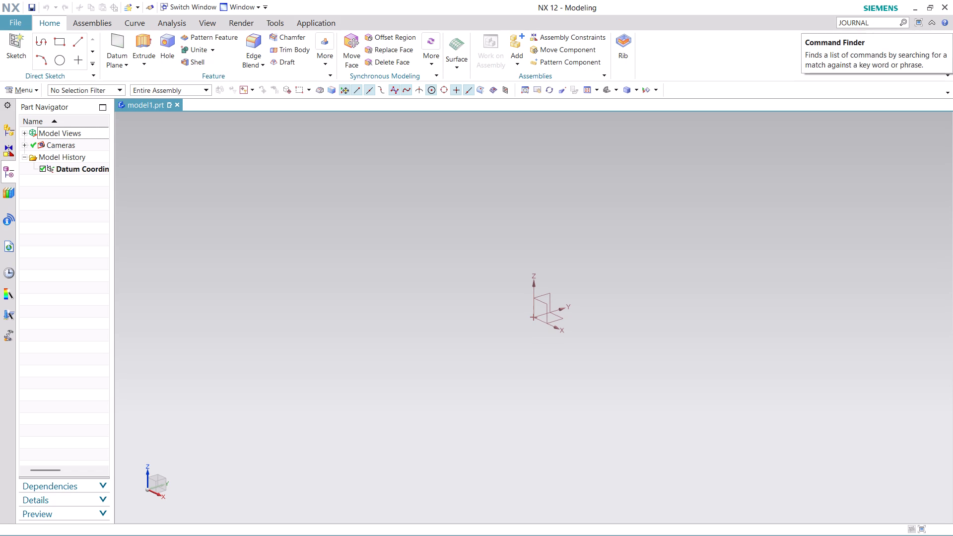
Create a task-environment sketch on the XC-YC plane, with the Y-axis as horizontal reference and the origin at 0, 0, 0.
left_click(29, 90)
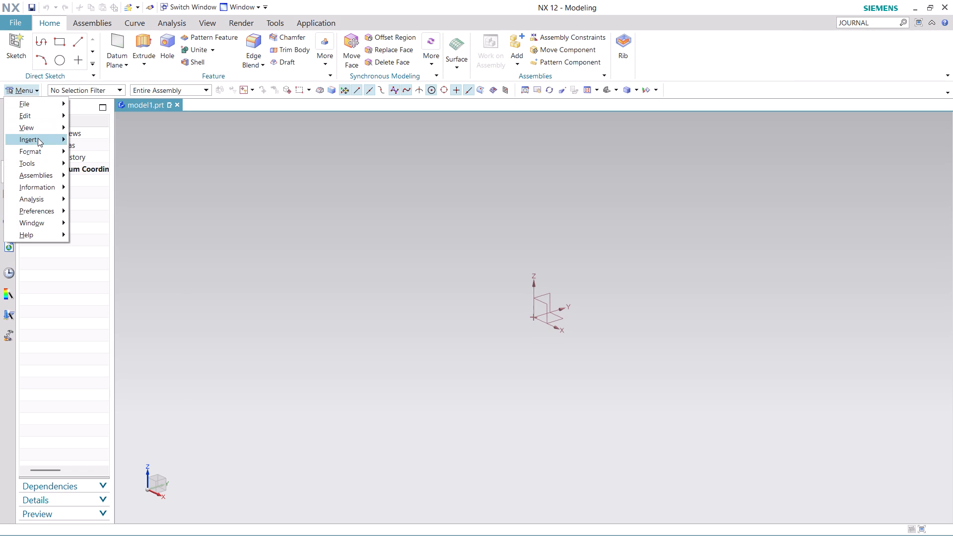
left_click(120, 154)
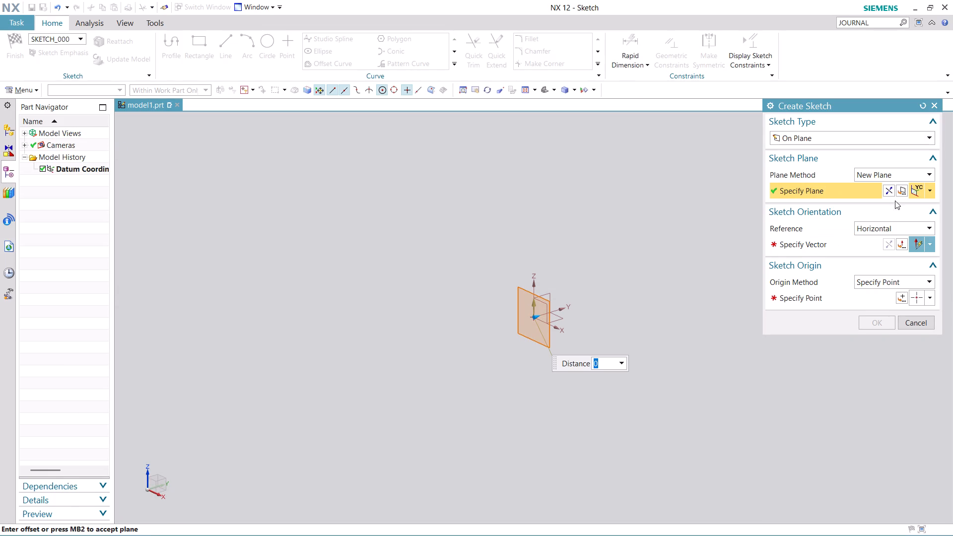
left_click(928, 193)
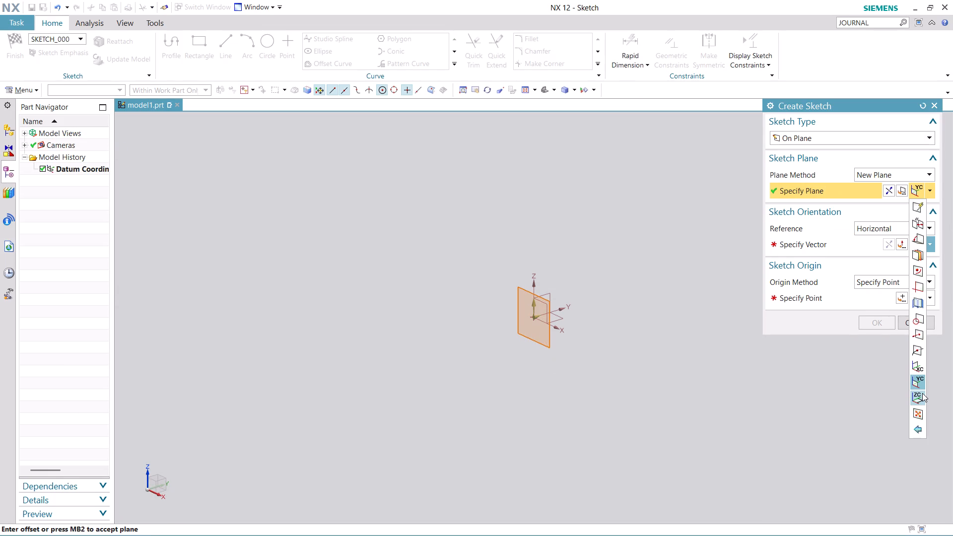
left_click(922, 395)
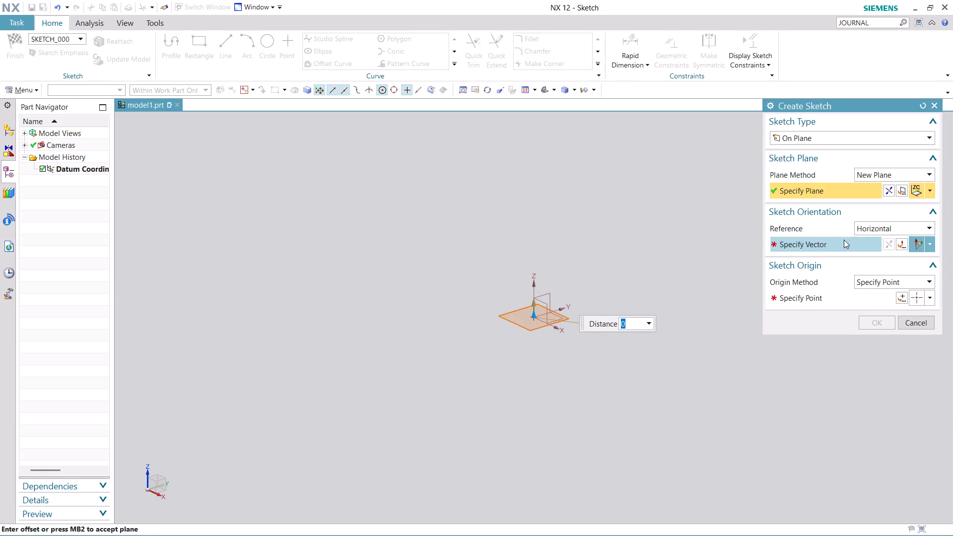
left_click(830, 243)
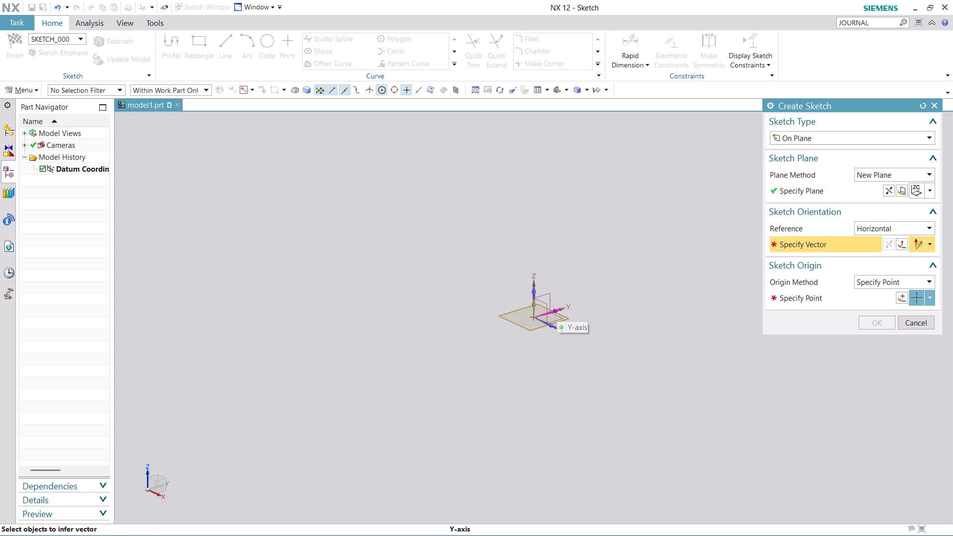
left_click(556, 308)
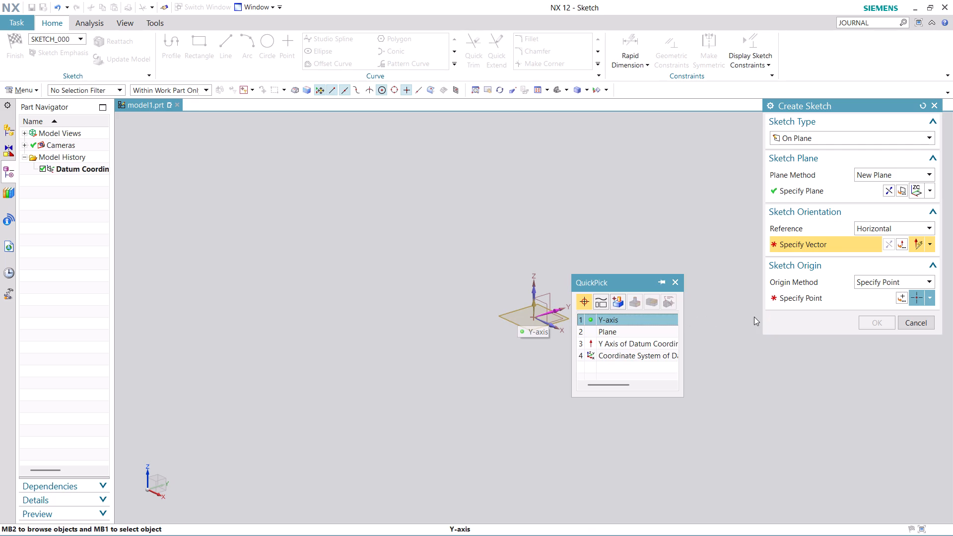
left_click(754, 317)
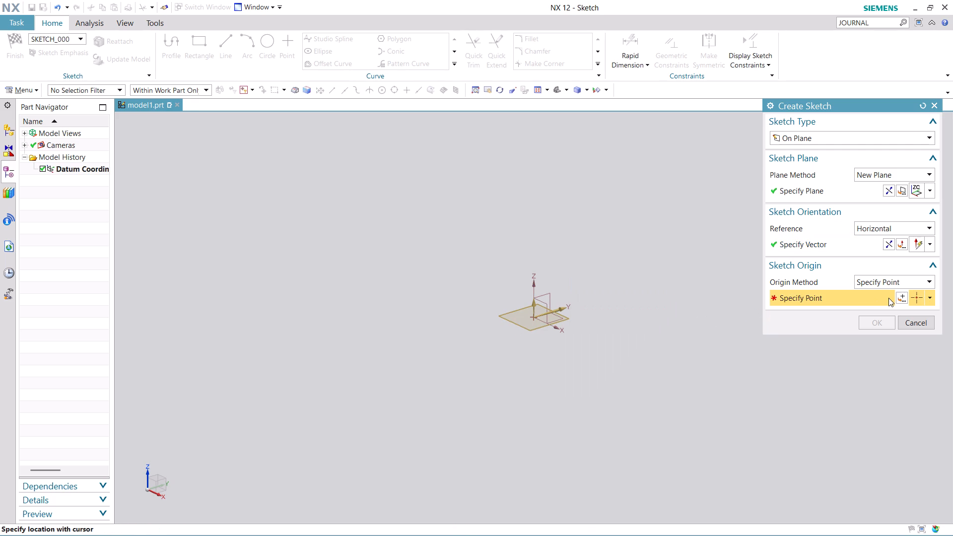
left_click(906, 298)
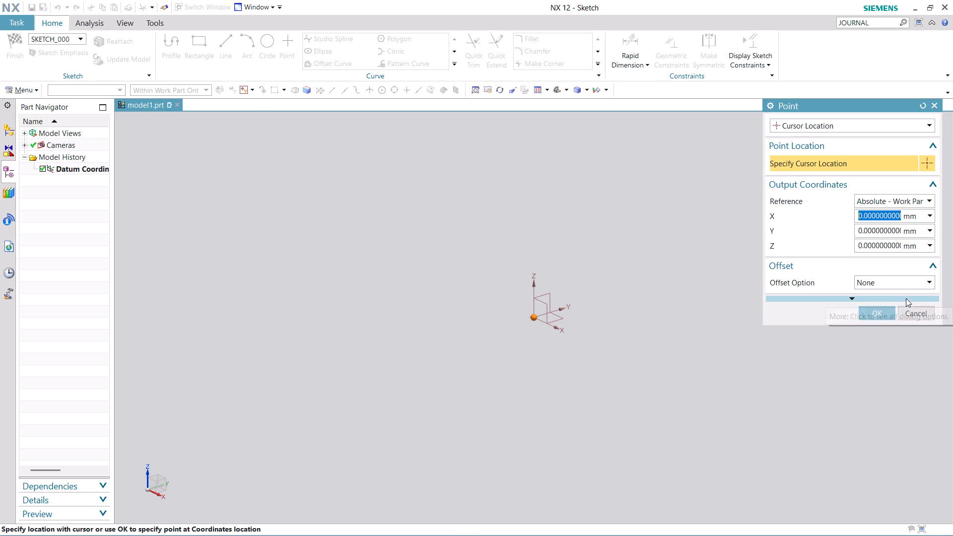
left_click(878, 313)
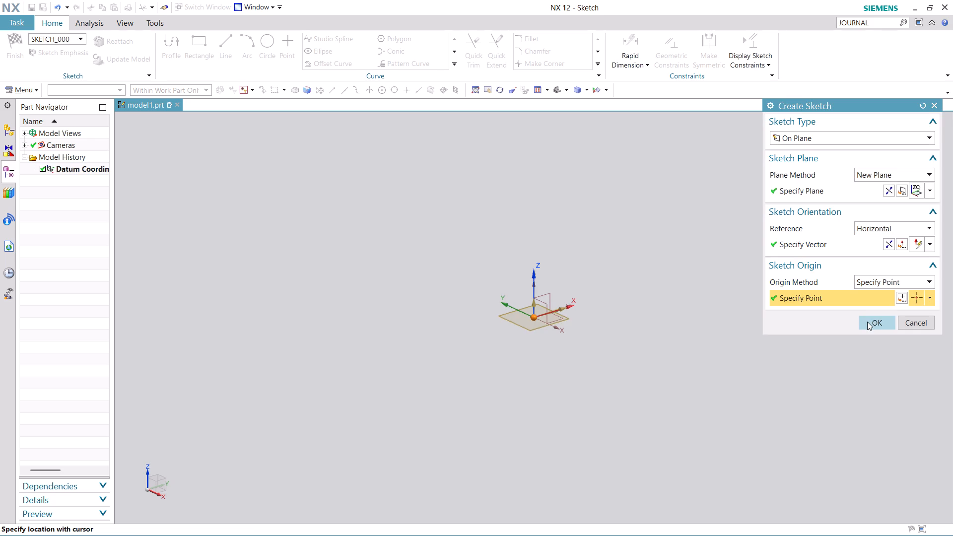
left_click(867, 322)
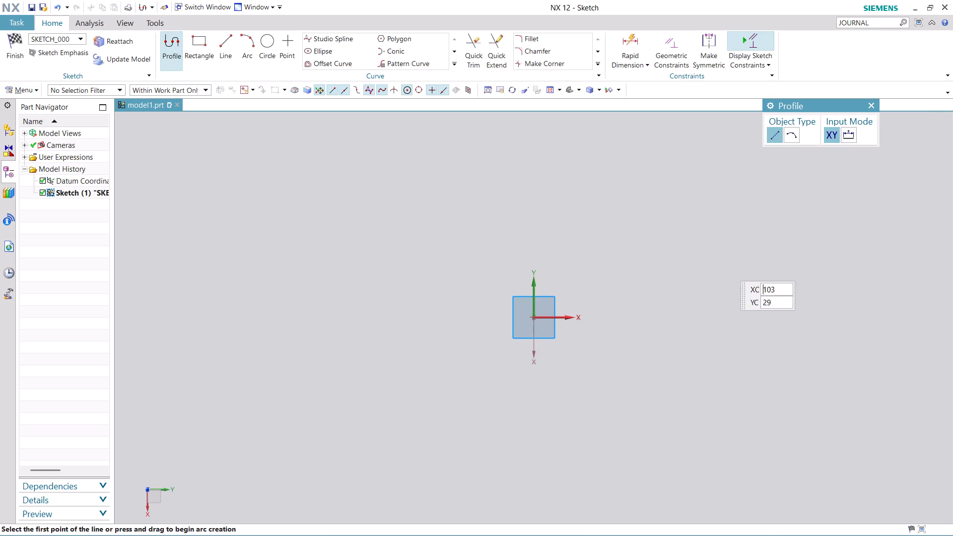
Draw a 120 mm diameter circle centred on the sketch origin and finish the sketch.
scroll(628, 237, "up", 1)
scroll(561, 318, "up", 1)
scroll(452, 364, "down", 5)
scroll(417, 398, "up", 4)
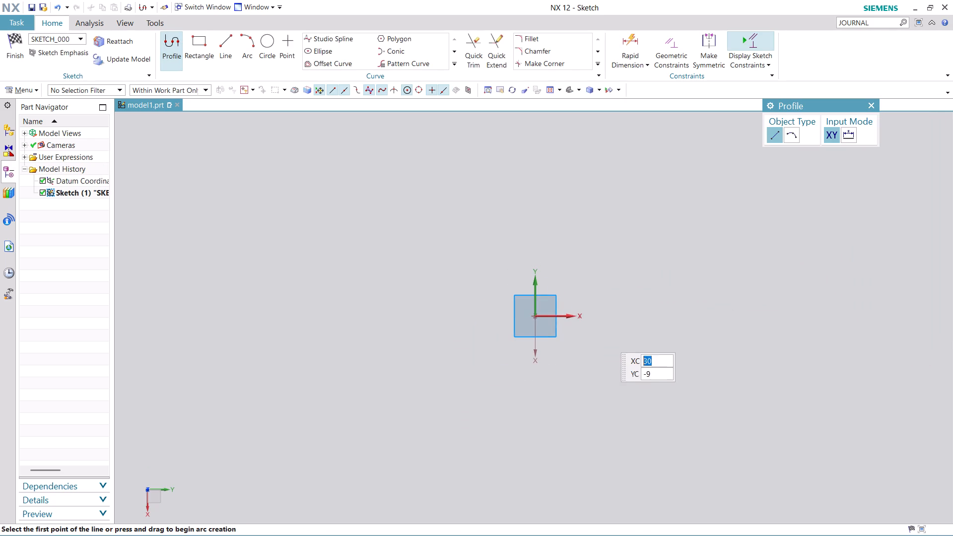
scroll(615, 293, "up", 2)
scroll(435, 295, "up", 2)
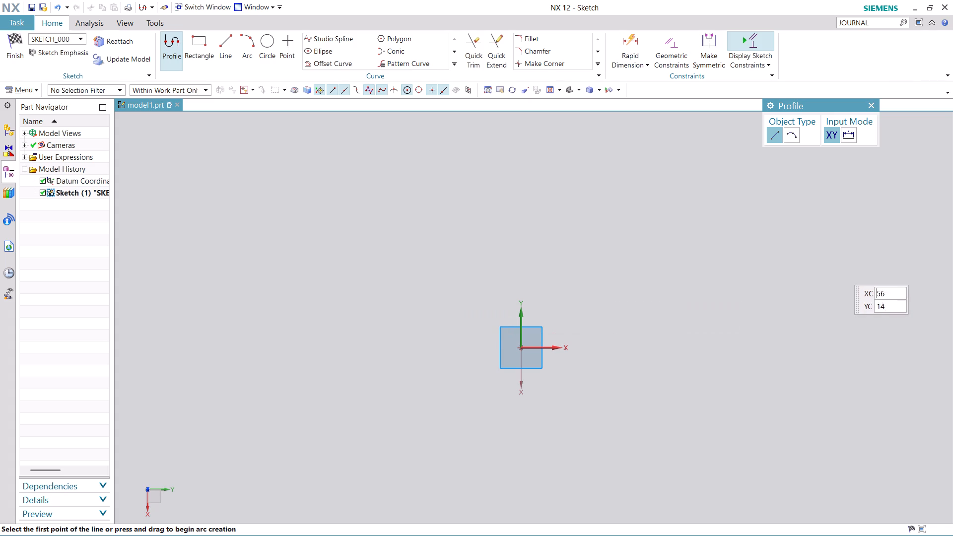
left_click(269, 37)
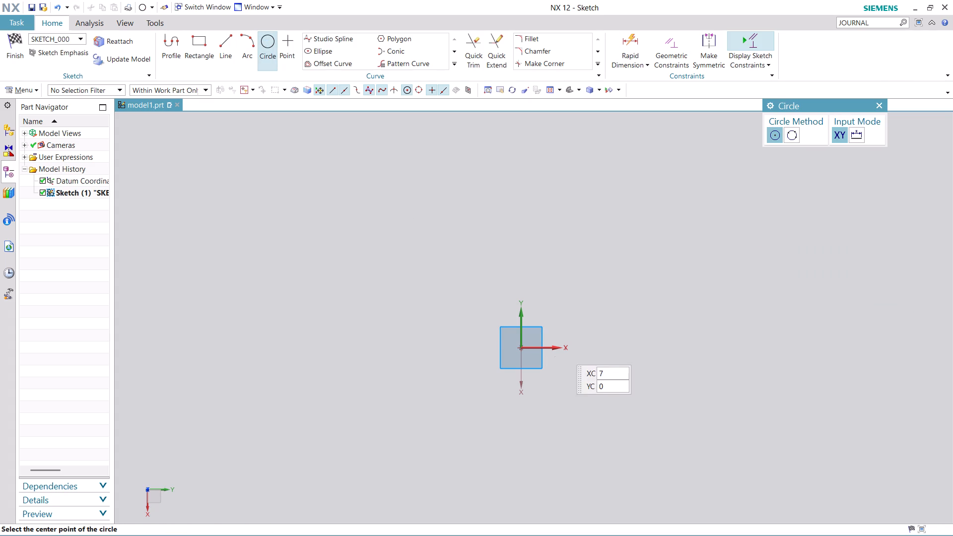
left_click(523, 348)
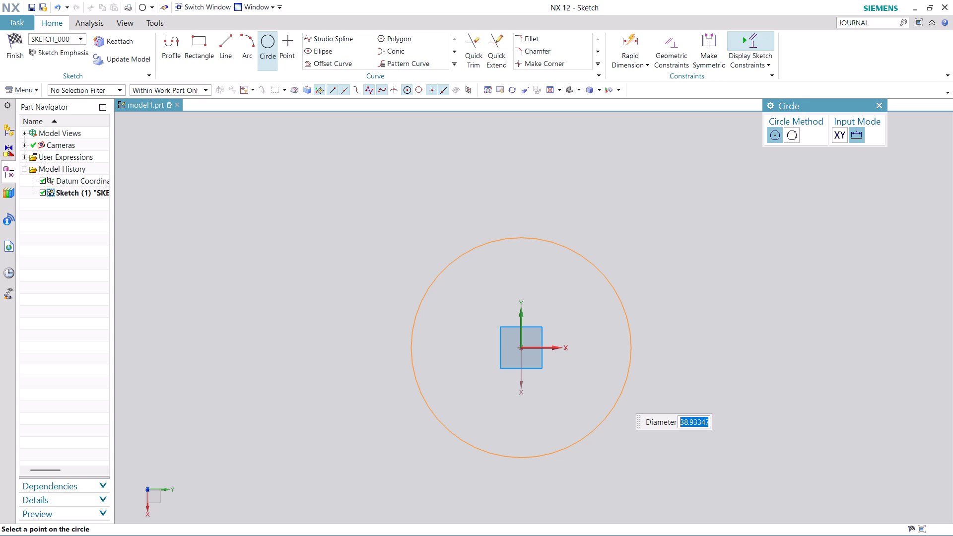
type("120")
key("Return")
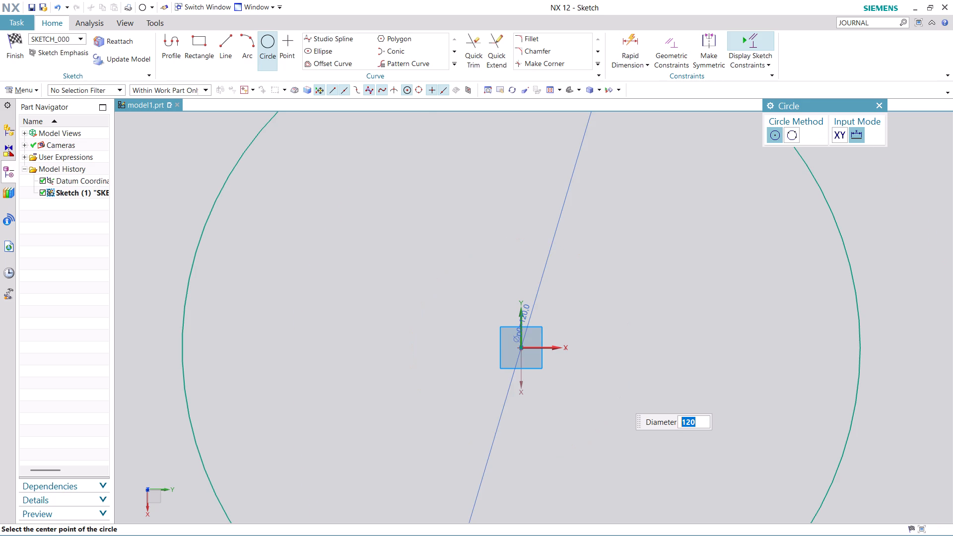
scroll(676, 312, "down", 5)
scroll(789, 302, "down", 2)
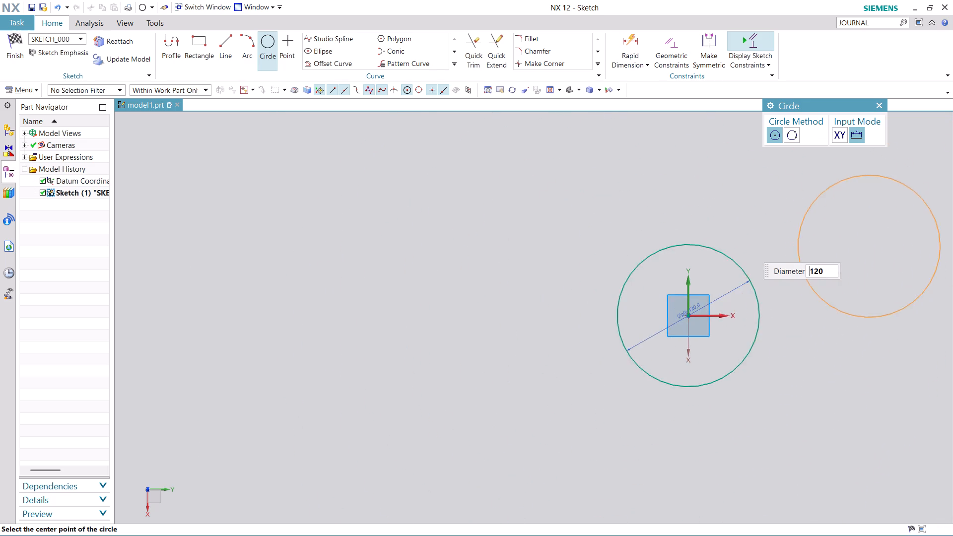
scroll(869, 246, "down", 2)
scroll(866, 251, "up", 6)
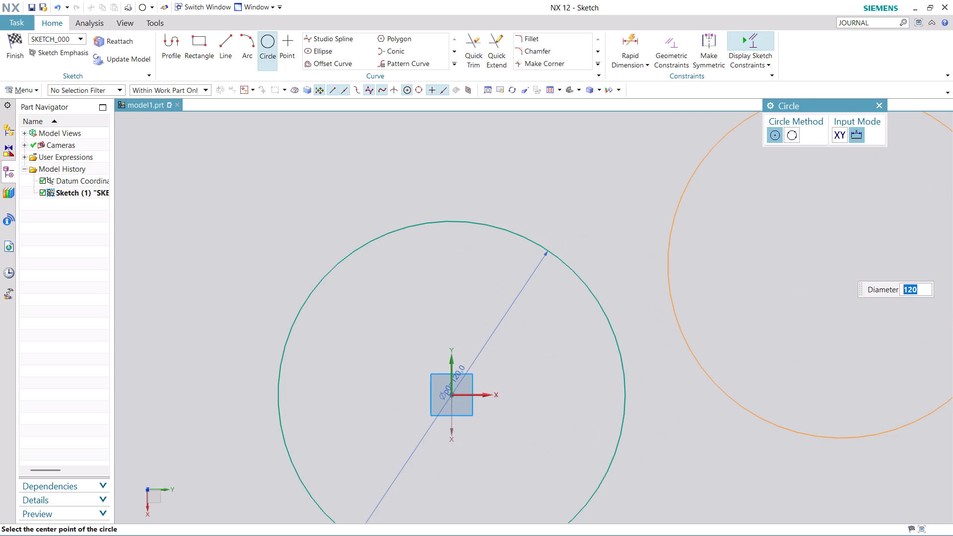
key("Escape")
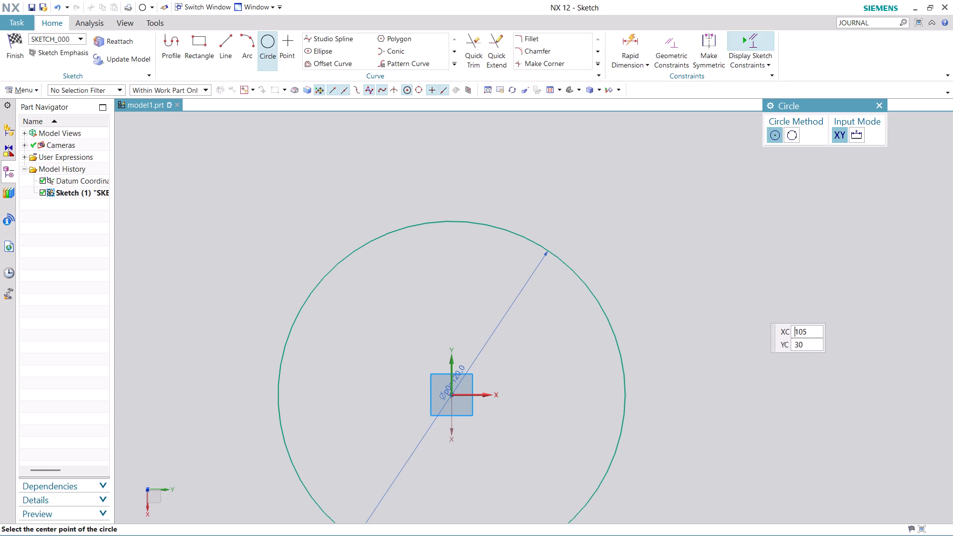
left_click(10, 55)
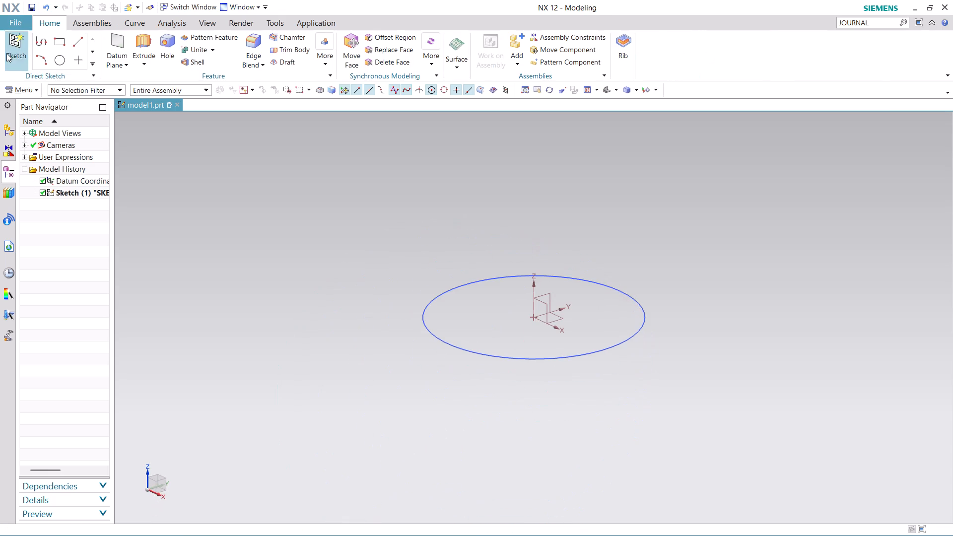
Extrude the 120 mm circle from 0 to 16 mm along Z into a solid disc.
left_click(140, 42)
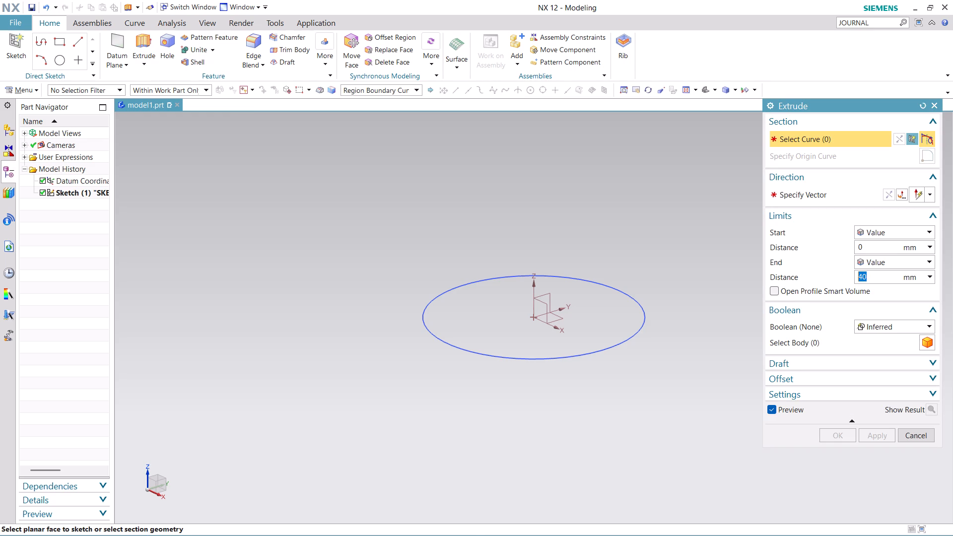
left_click(594, 351)
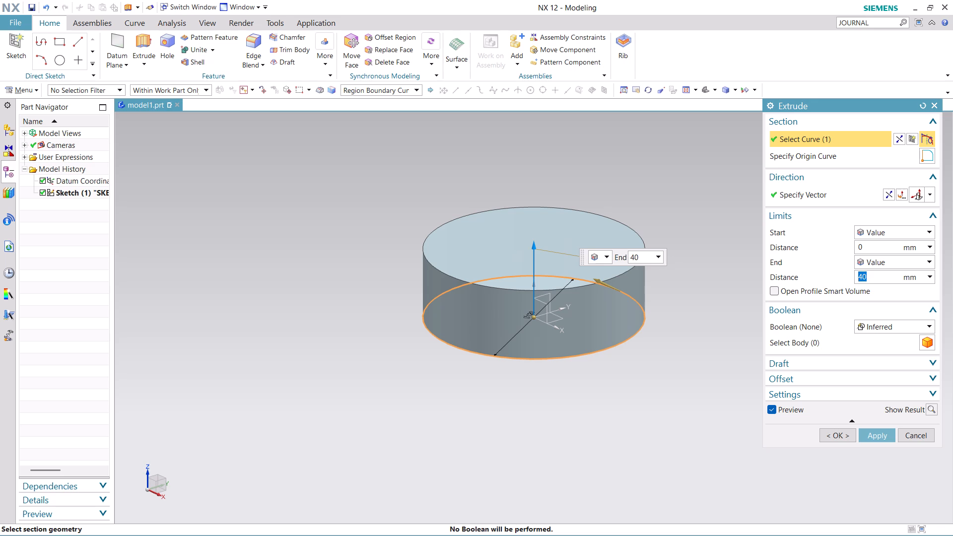
type("16")
left_click(879, 437)
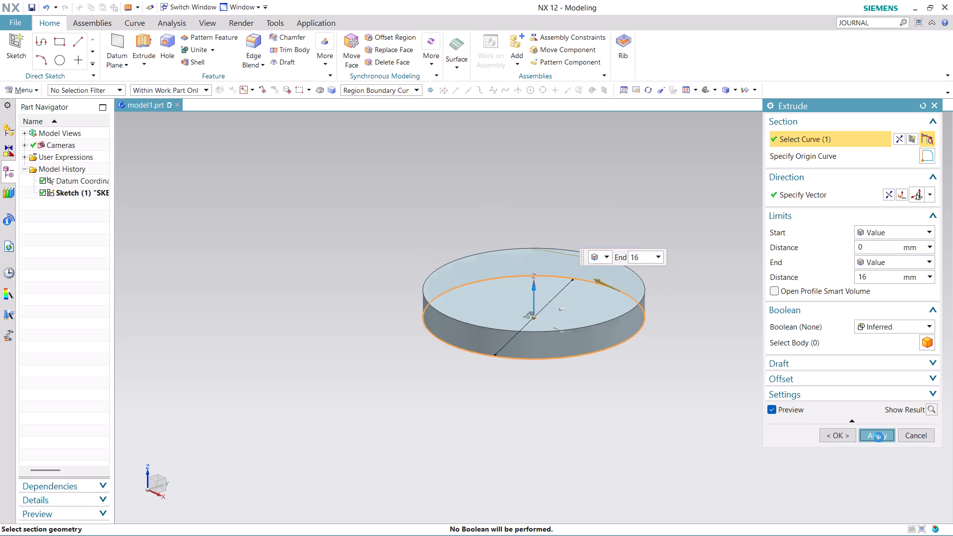
left_click(916, 435)
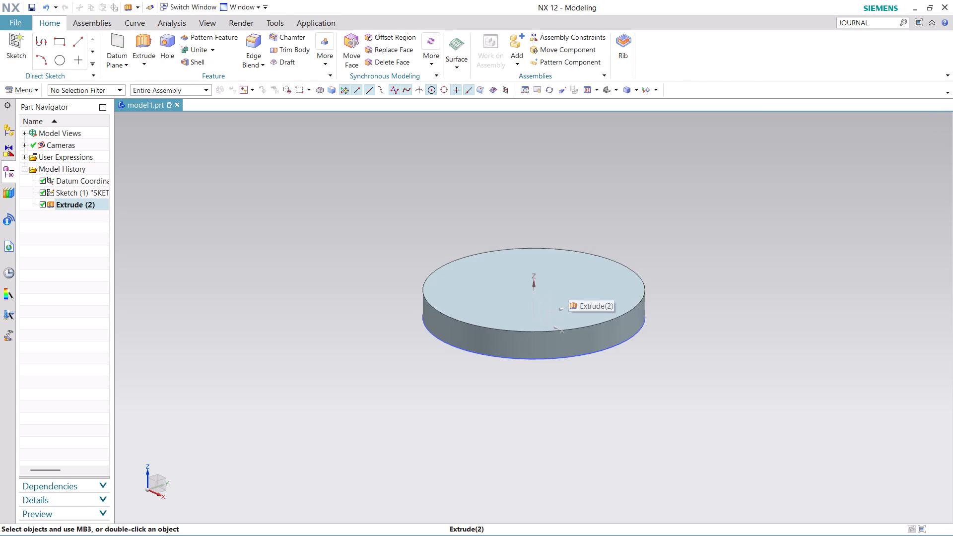
Create a second task-environment sketch on the XC-YC plane, with the X-axis as horizontal reference and the origin at 0, 0, 0.
left_click(36, 92)
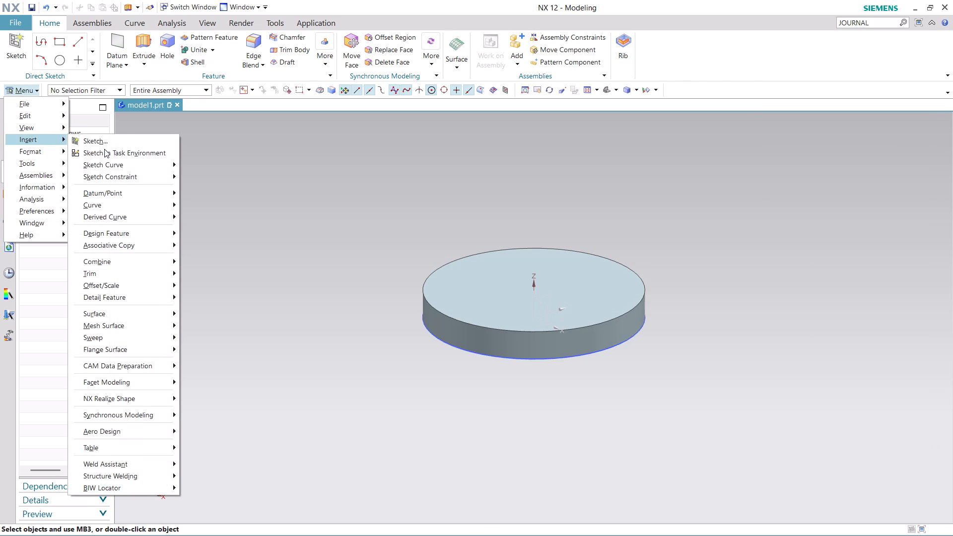
left_click(104, 149)
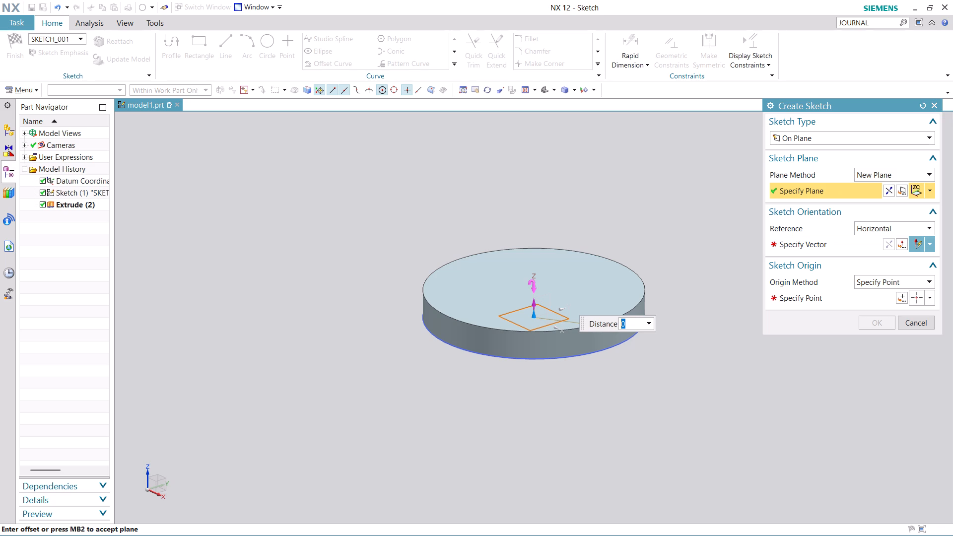
left_click(817, 242)
left_click(551, 326)
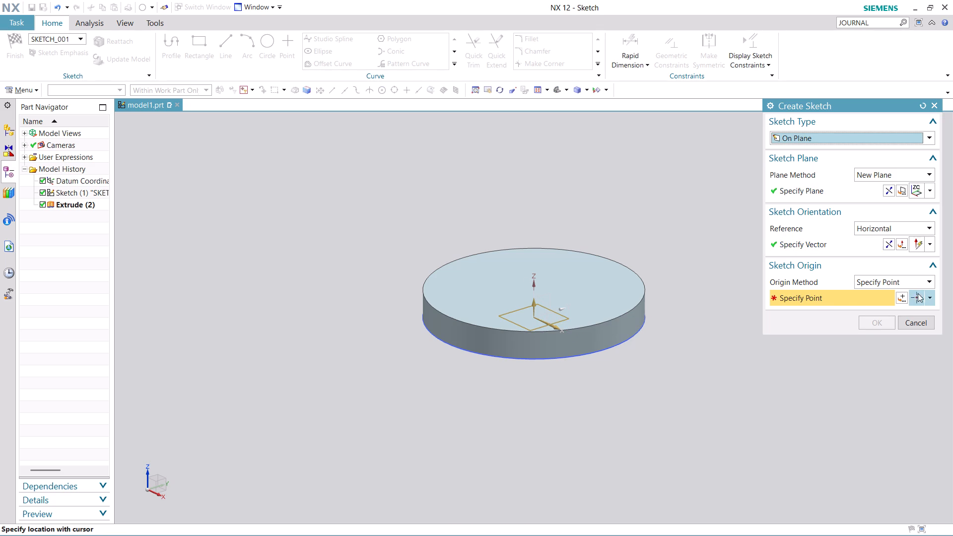
left_click(899, 298)
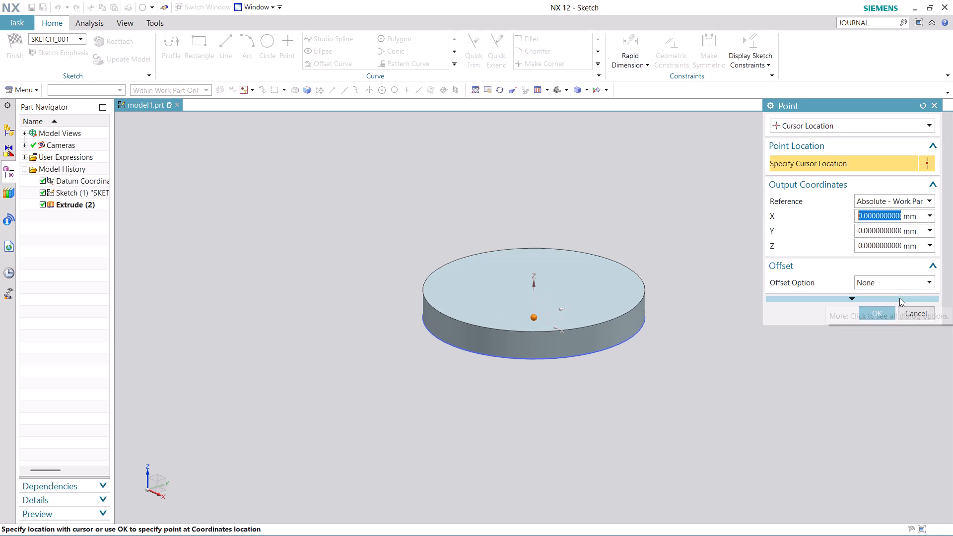
left_click(872, 312)
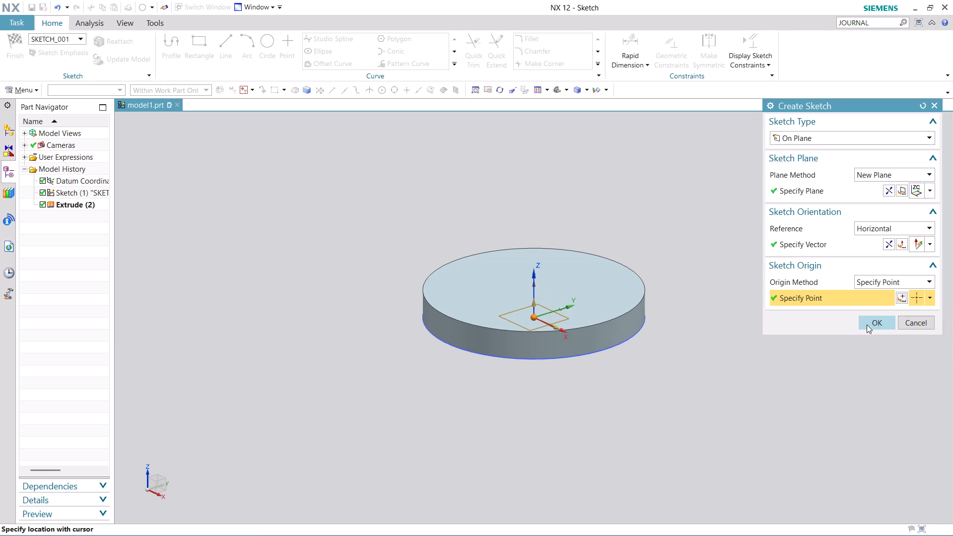
left_click(867, 325)
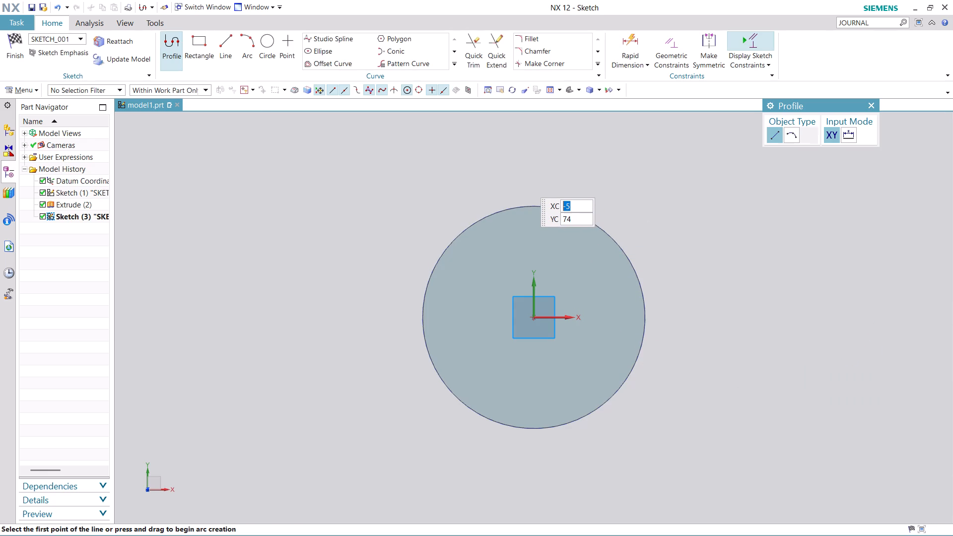
Draw an 80 mm diameter circle centred on the sketch origin and convert it to a reference curve.
scroll(524, 181, "up", 1)
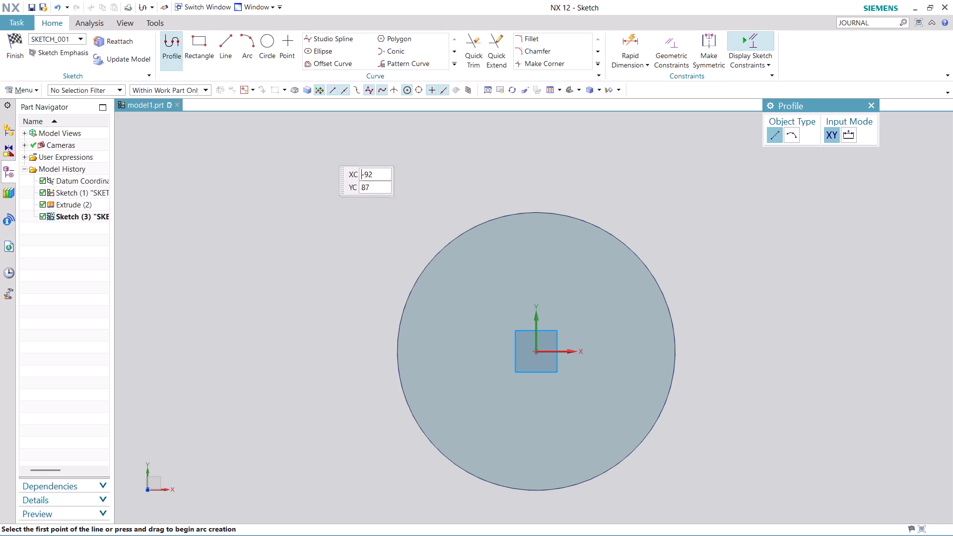
left_click(272, 44)
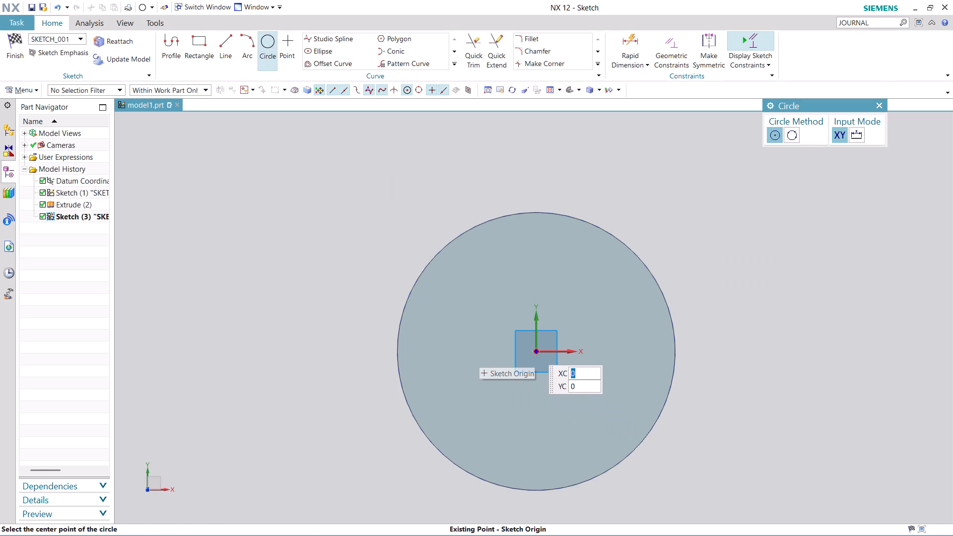
left_click(536, 353)
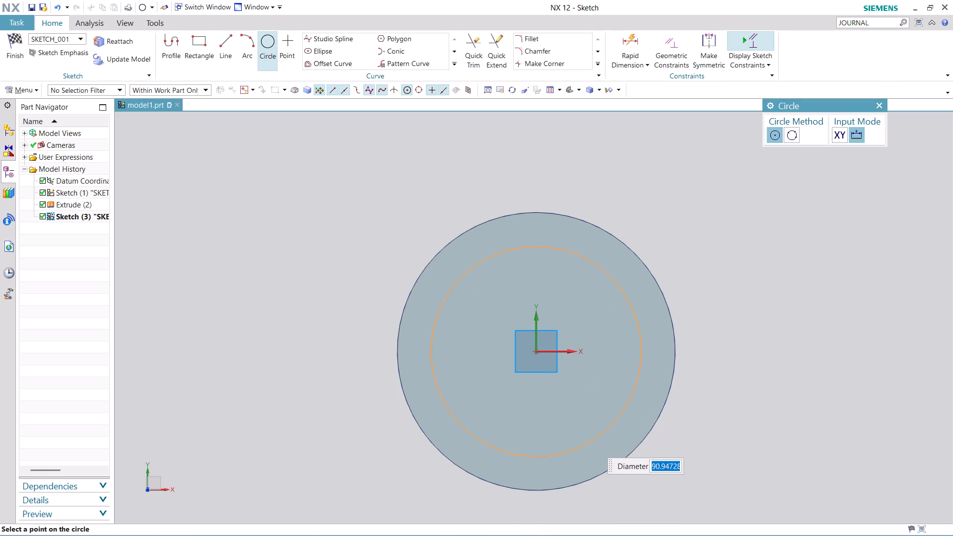
type("80")
key("Return")
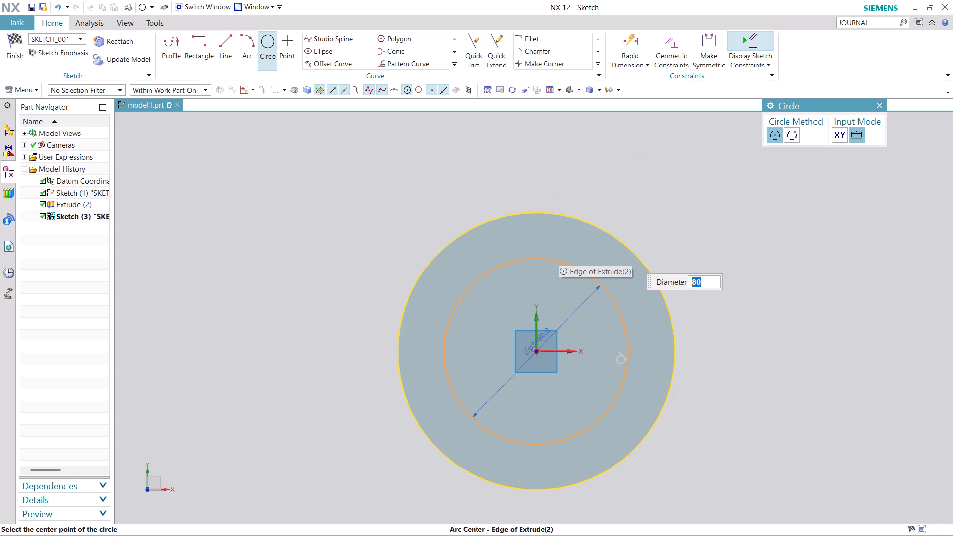
key("Escape")
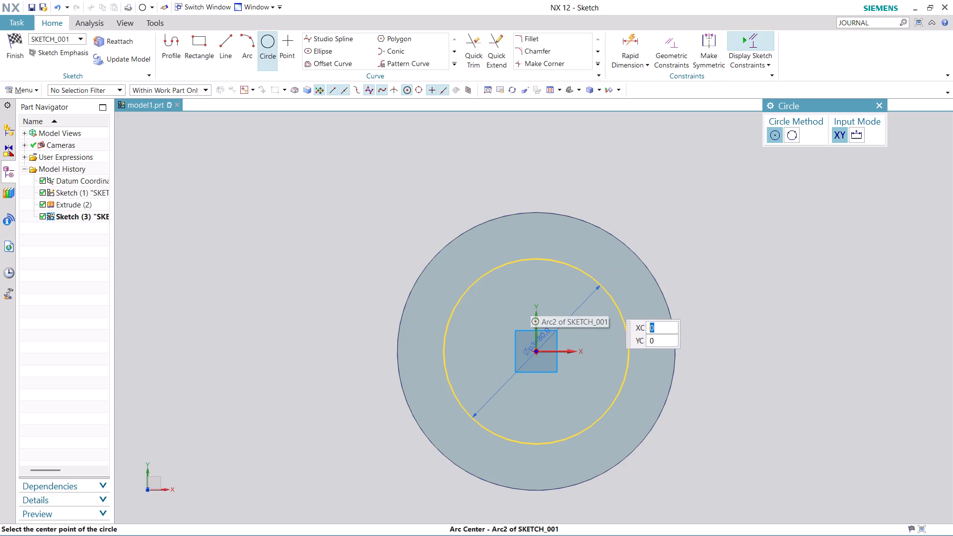
key("Escape")
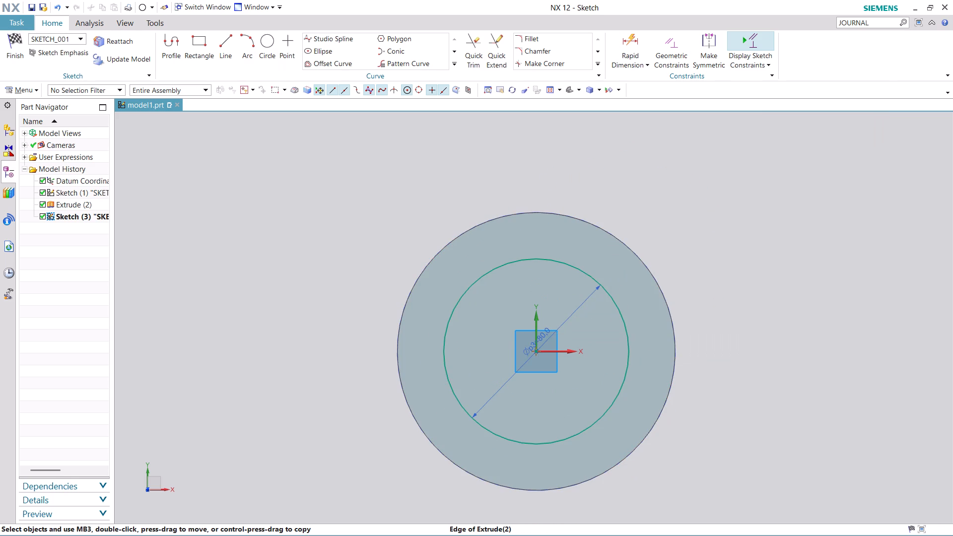
right_click(627, 333)
left_click(696, 220)
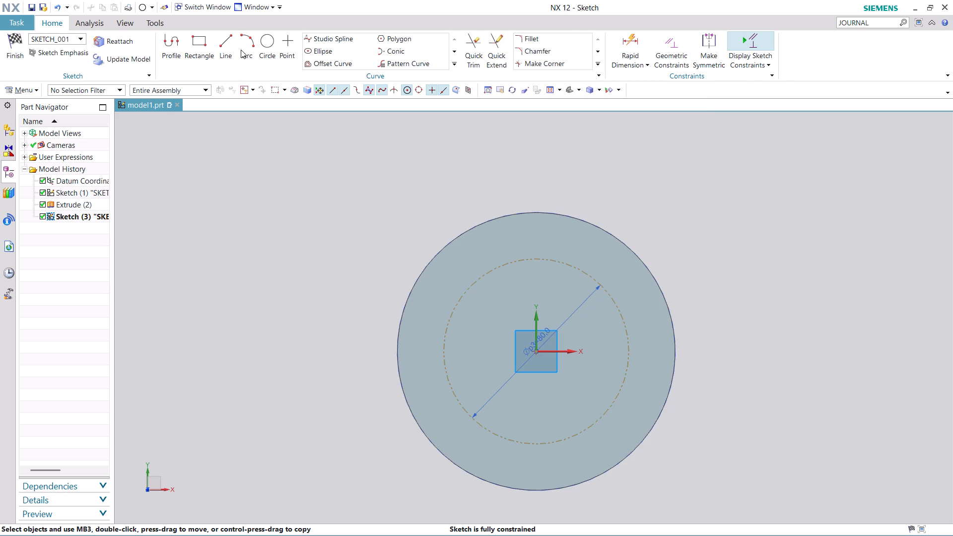
Draw a 12 mm diameter circle centred on the reference circle where it crosses the vertical Y axis above the origin.
left_click(267, 42)
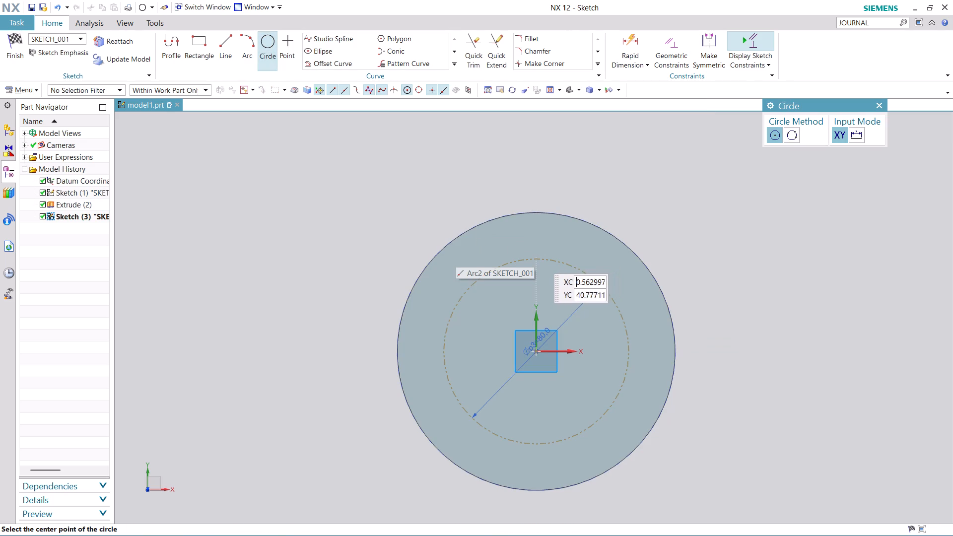
left_click(536, 258)
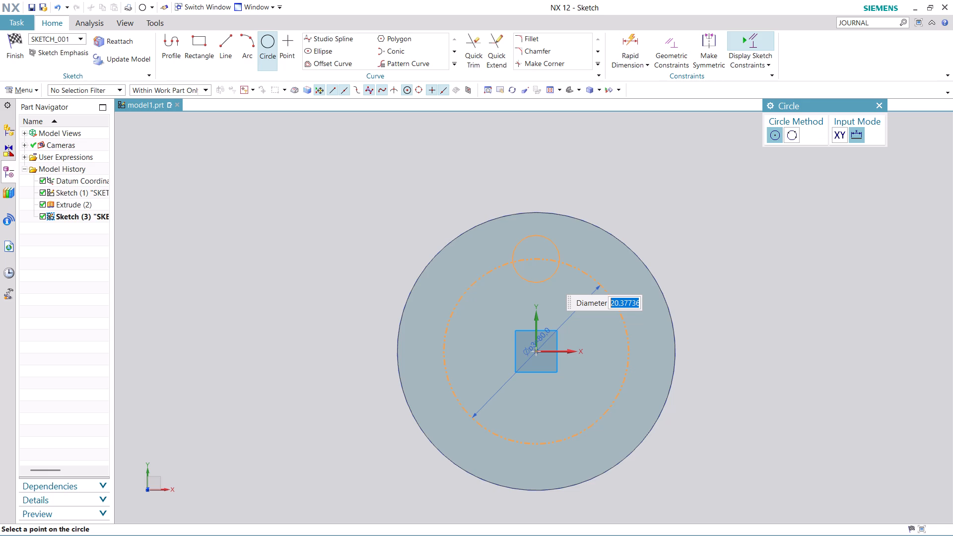
type("12")
key("Return")
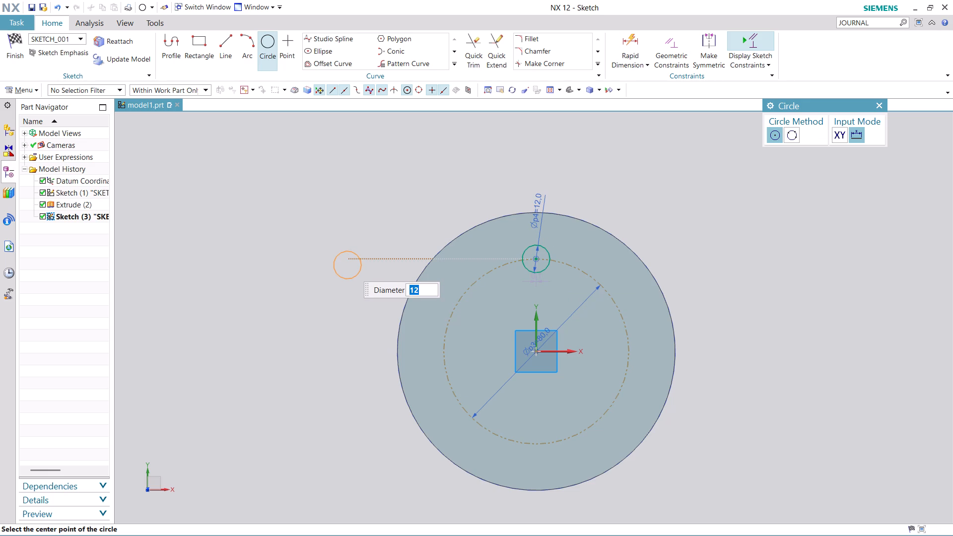
key("Escape")
key("Escape")
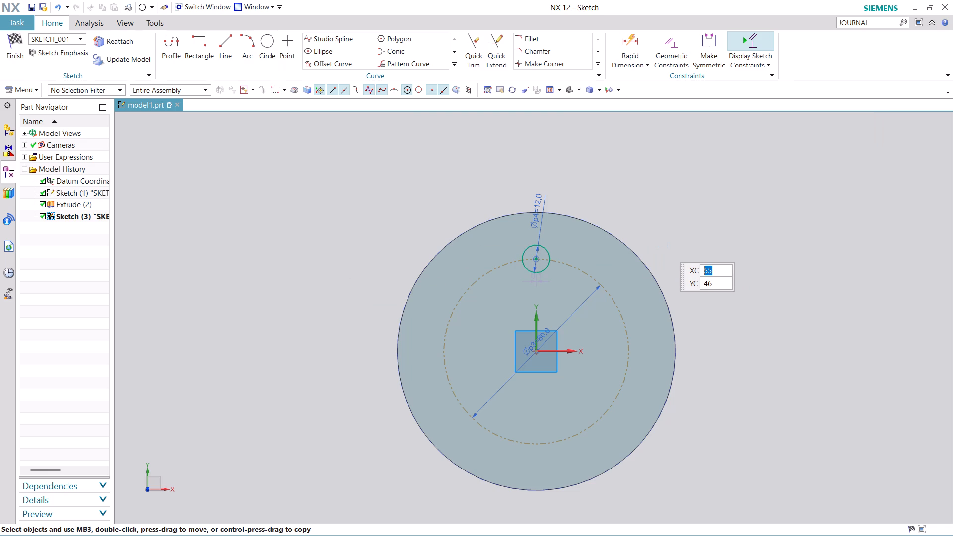
Pattern the 12 mm circle circularly about the reference circle's centre, with count 4 and pitch angle 90°, and finish the sketch.
left_click(437, 62)
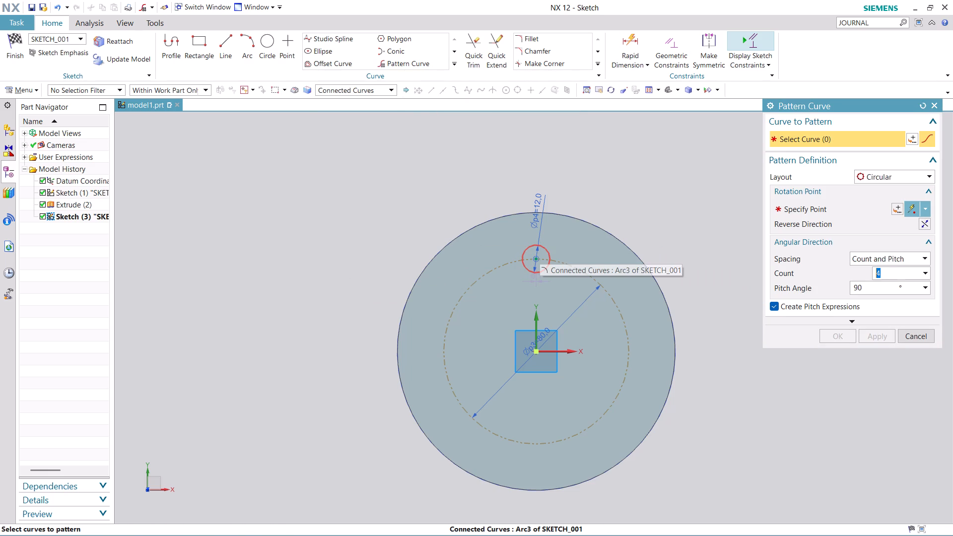
left_click(540, 251)
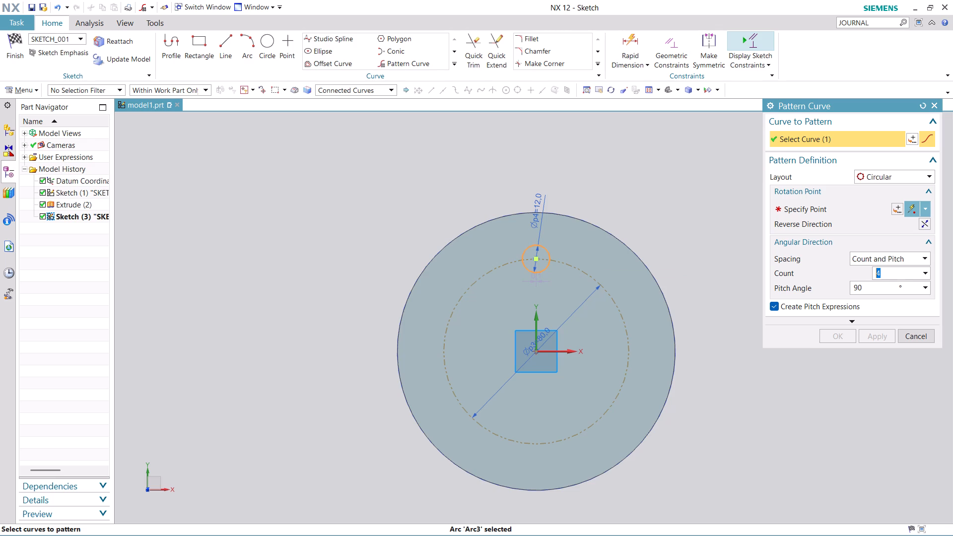
left_click(828, 203)
left_click(613, 396)
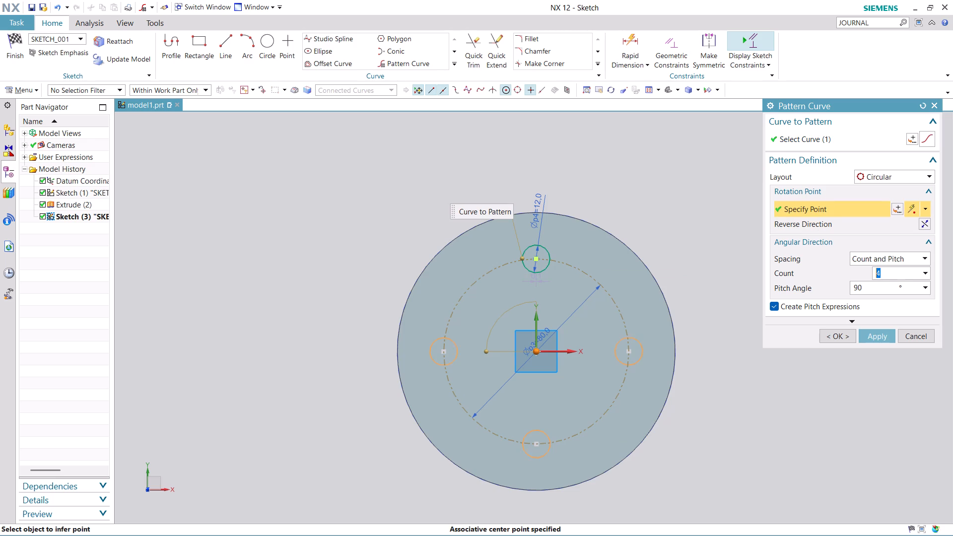
left_click(881, 338)
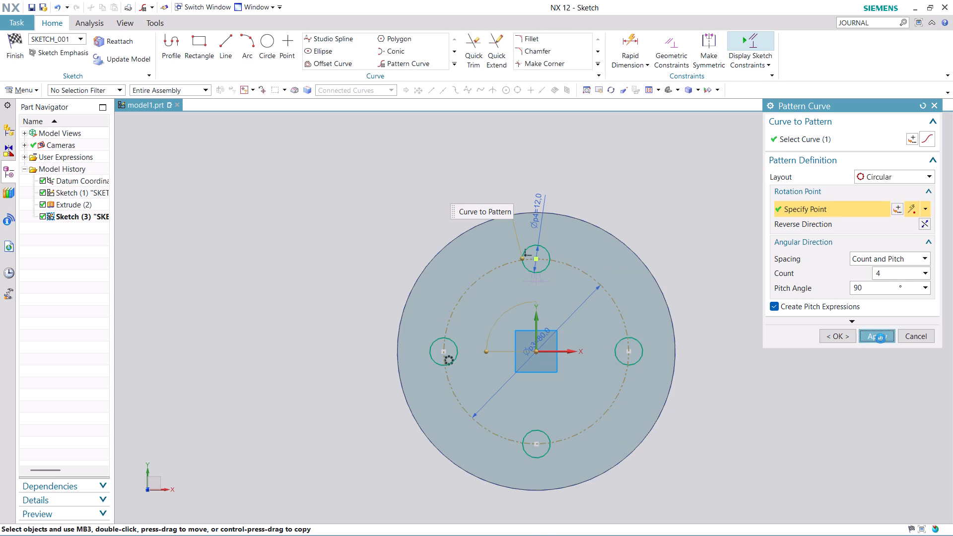
left_click(917, 336)
left_click(22, 60)
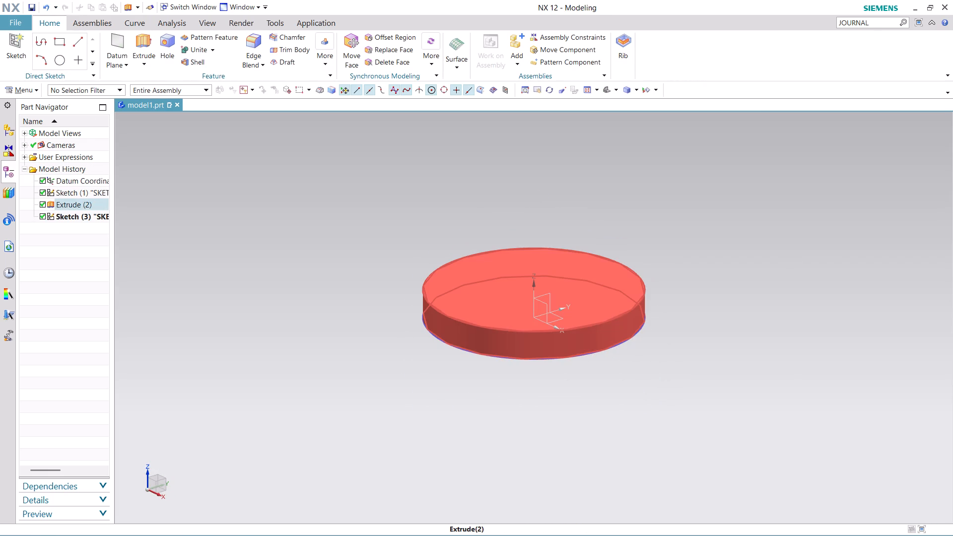
Hide the extruded disc so the sketch circles are accessible.
right_click(476, 302)
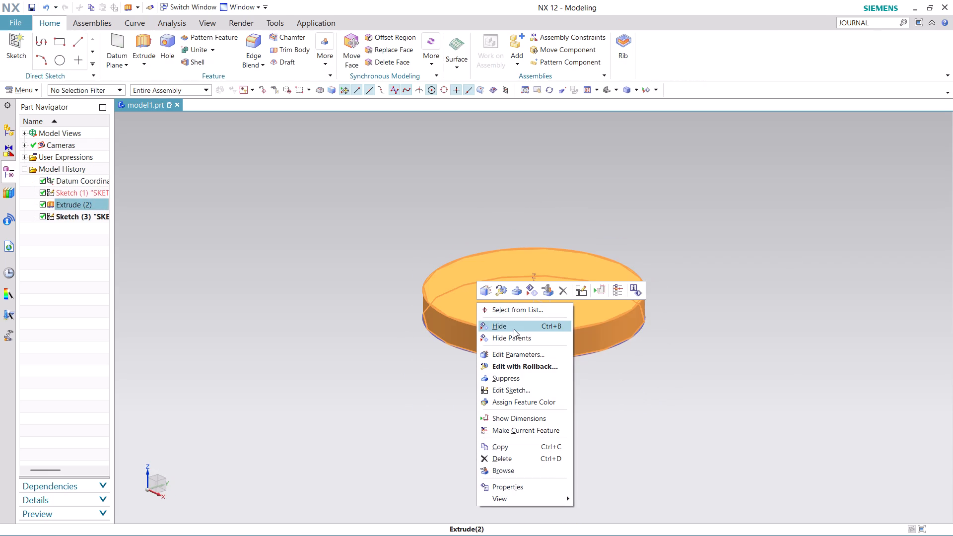
left_click(515, 328)
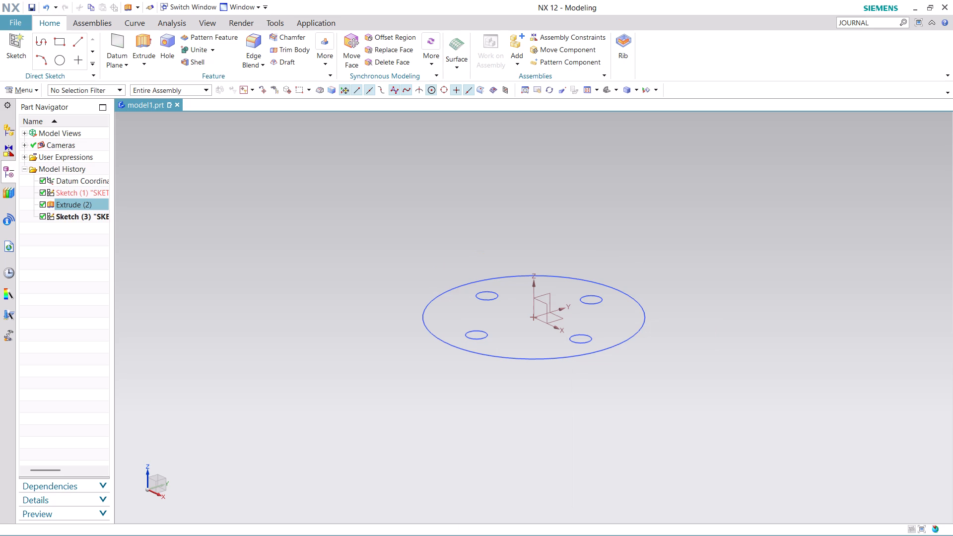
Extrude the four 12 mm circles from 0 to 16 mm with Boolean Subtract, showing the hidden disc again and using it as target.
left_click(145, 39)
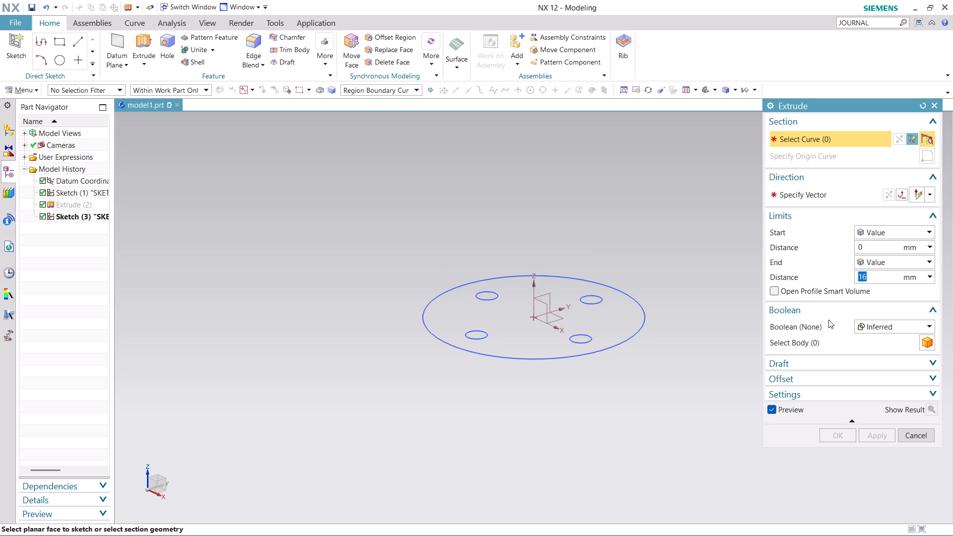
left_click(584, 340)
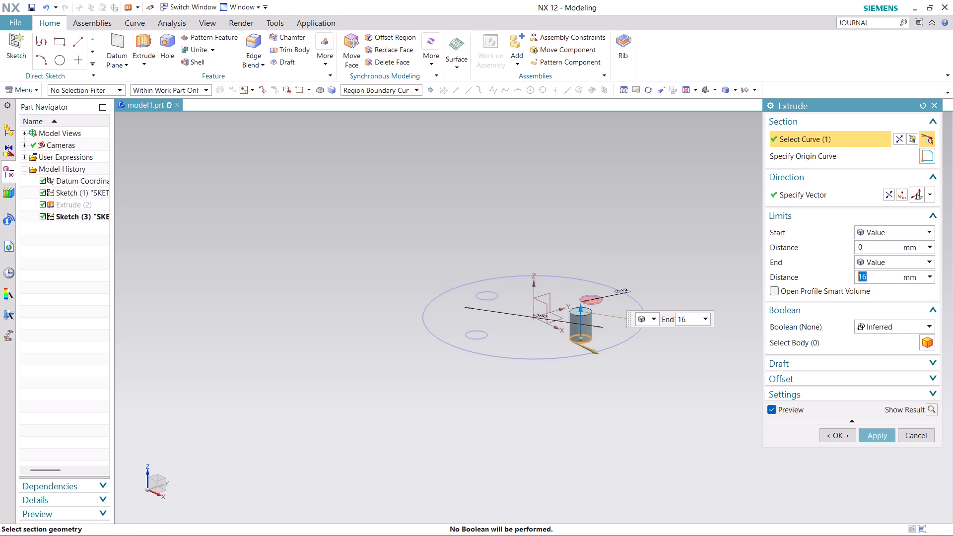
left_click(595, 297)
left_click(489, 292)
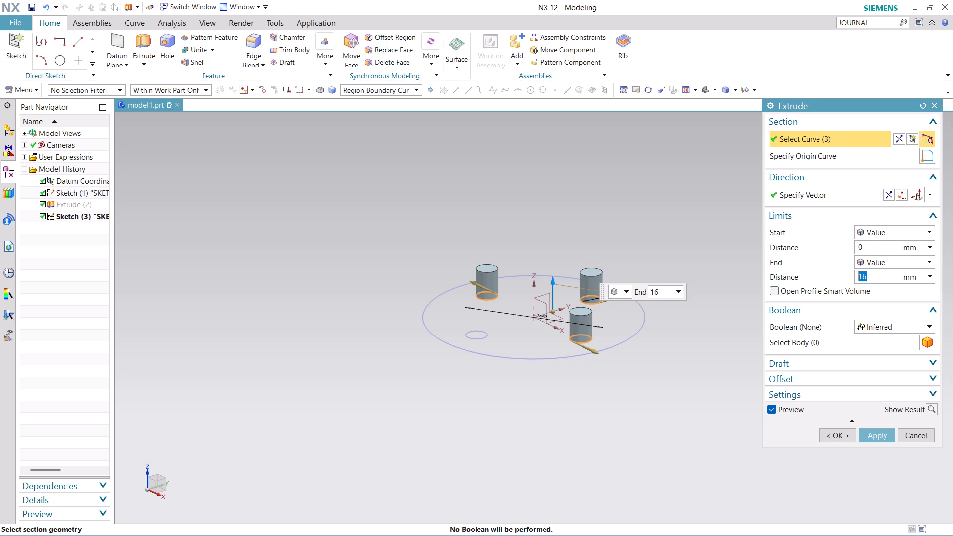
left_click(478, 333)
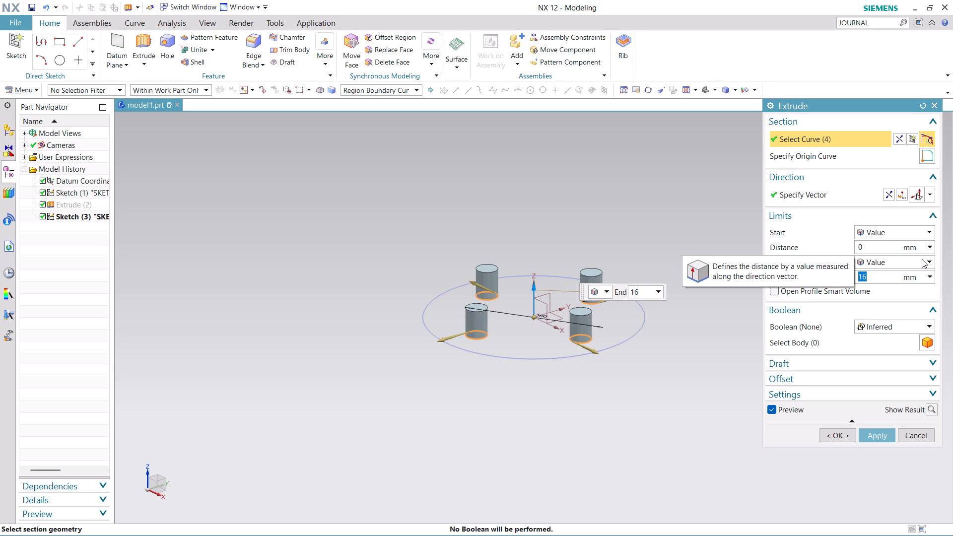
left_click(923, 328)
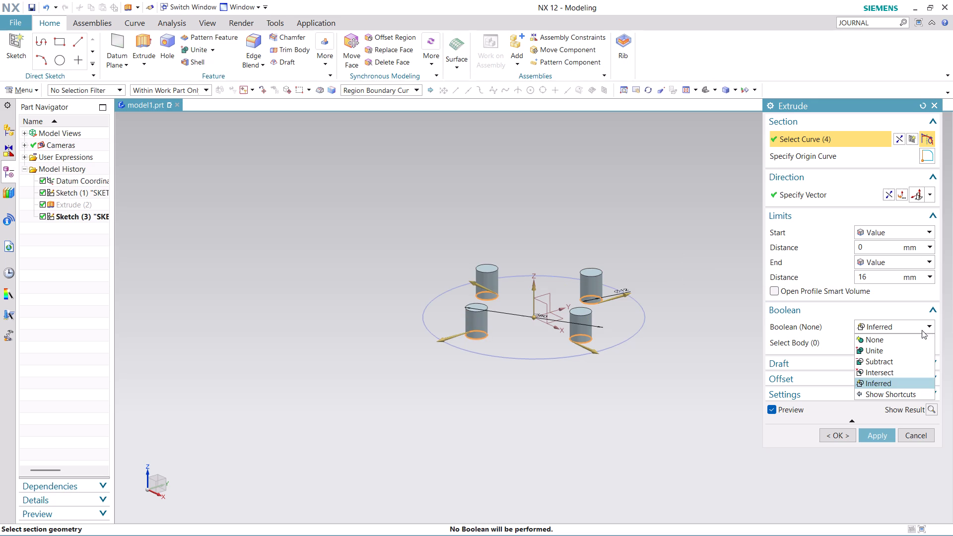
left_click(903, 358)
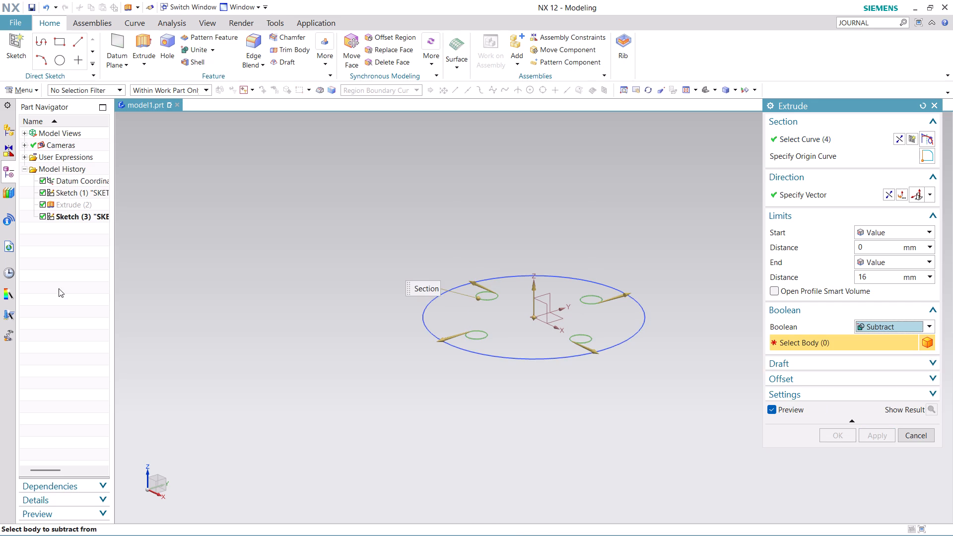
right_click(83, 203)
left_click(114, 206)
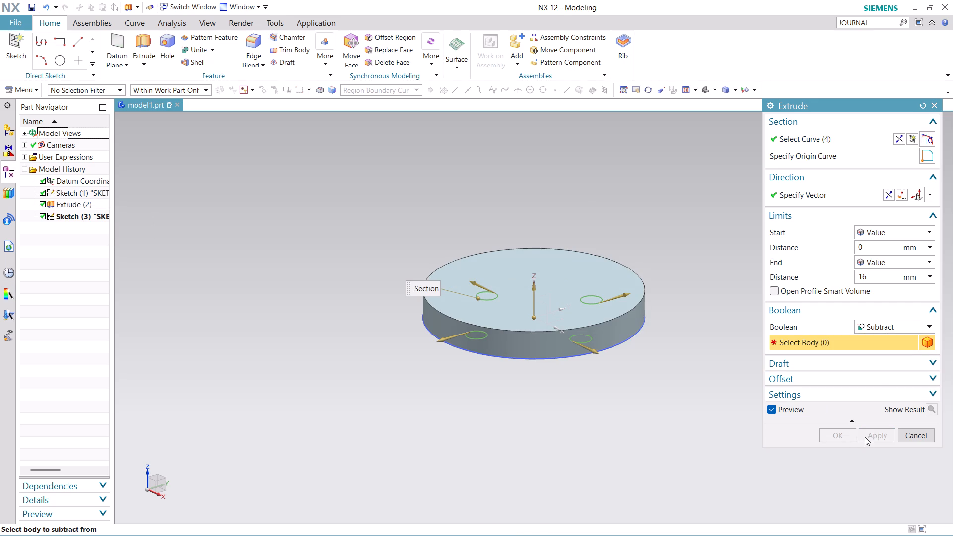
left_click(574, 314)
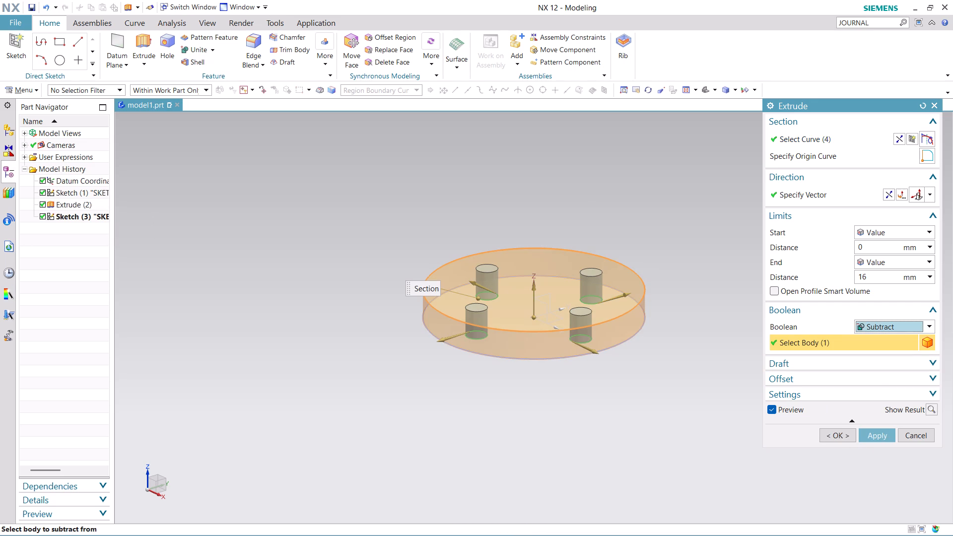
left_click(879, 431)
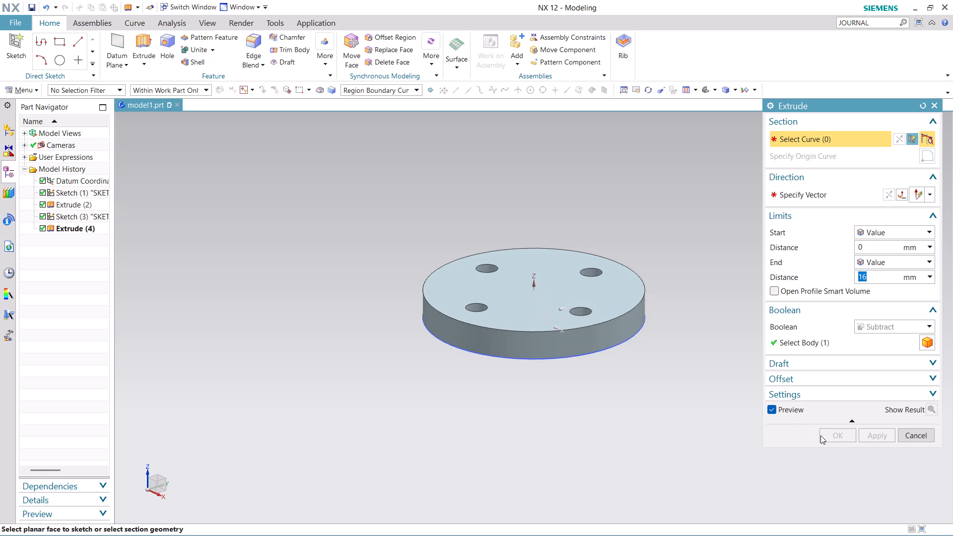
left_click(916, 434)
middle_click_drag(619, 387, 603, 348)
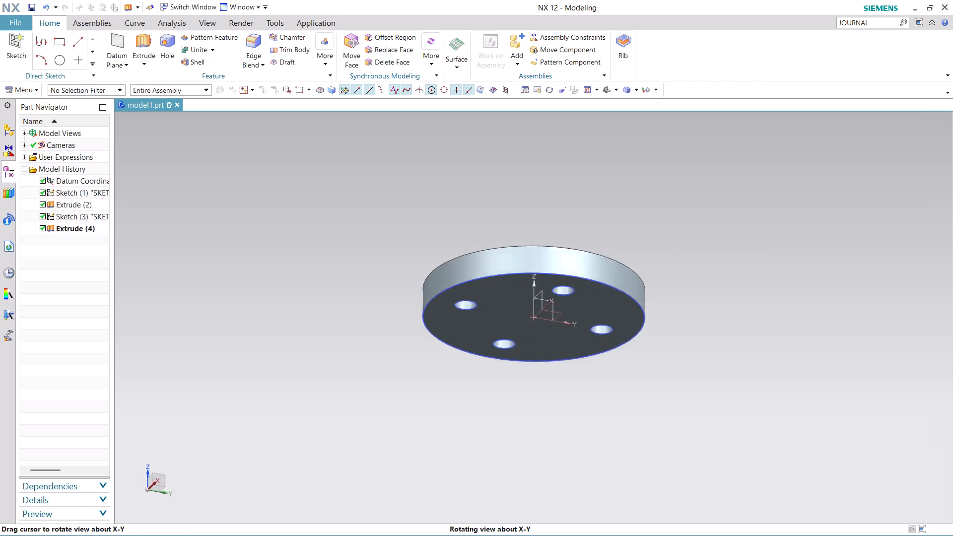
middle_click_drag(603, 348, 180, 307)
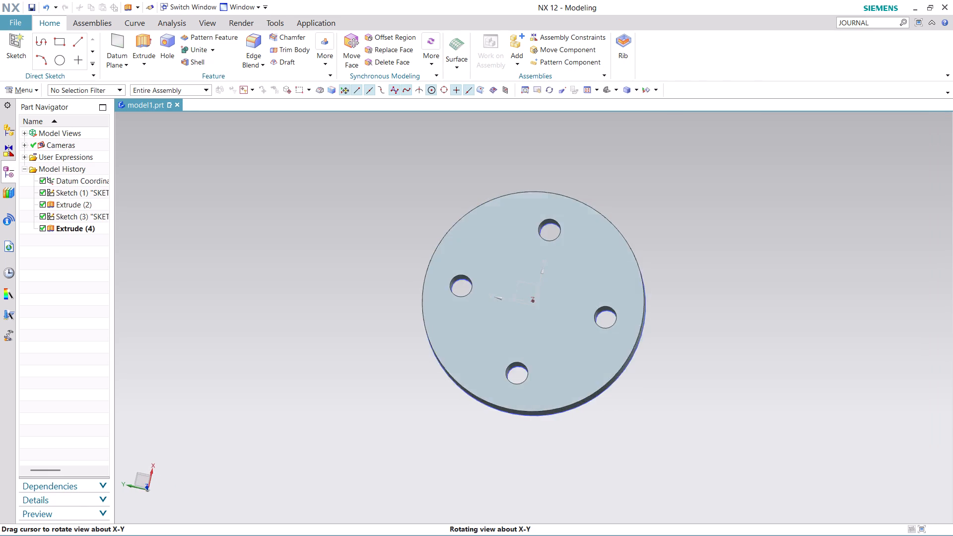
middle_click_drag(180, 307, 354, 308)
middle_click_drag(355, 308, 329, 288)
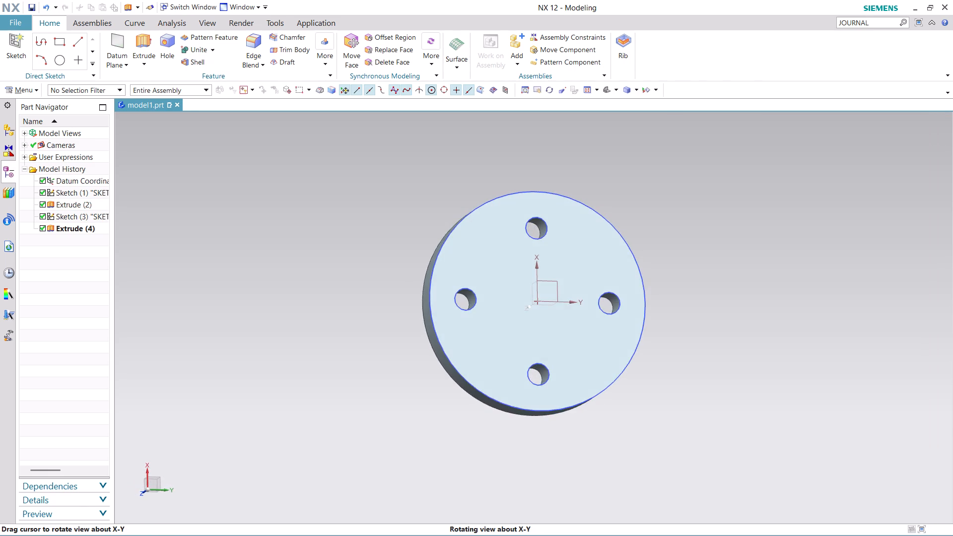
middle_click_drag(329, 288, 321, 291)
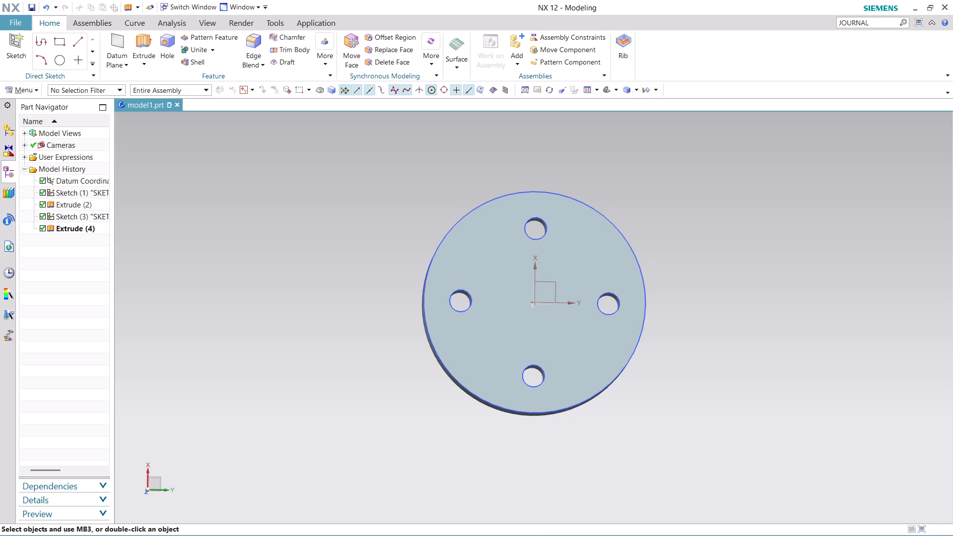
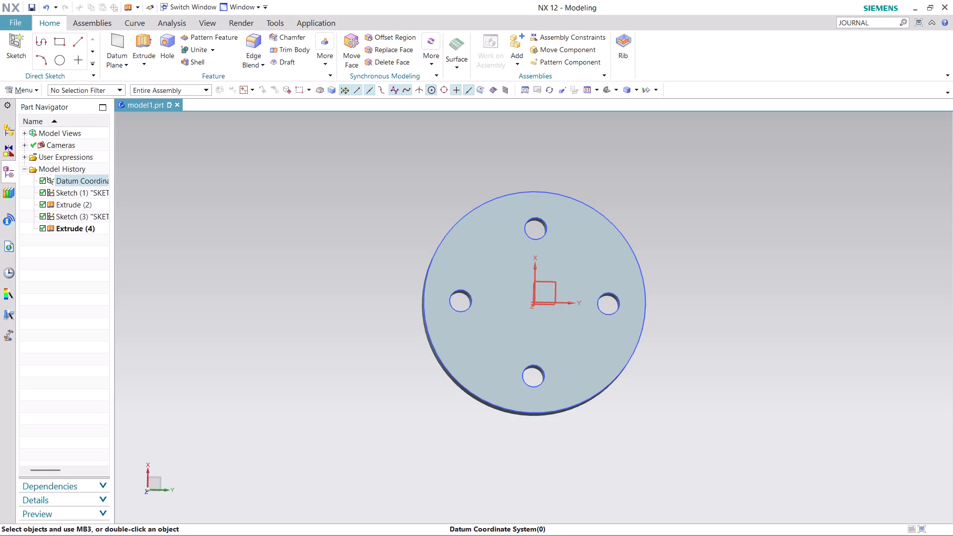
Create a new sketch on the XY plane with the Y axis as horizontal reference and its origin at 0, 0, 0.
left_click(19, 85)
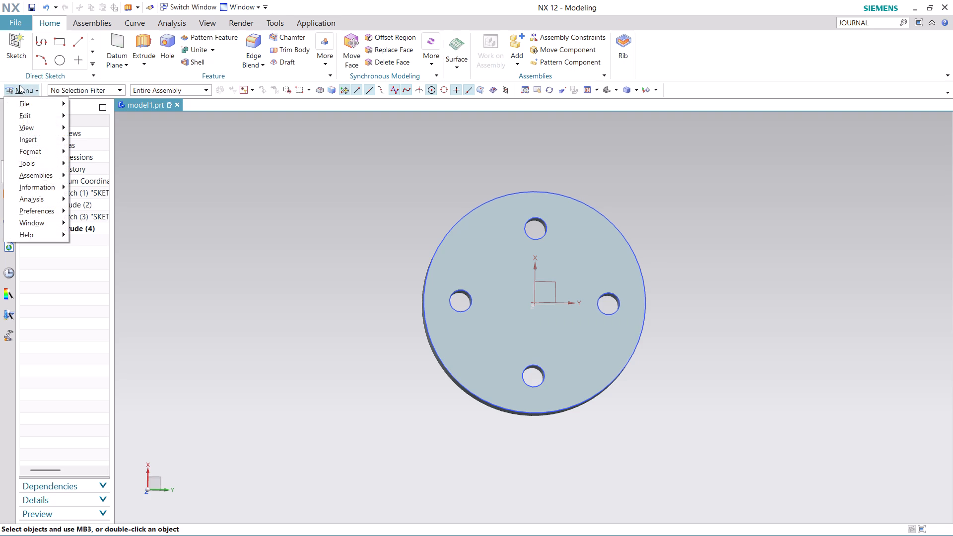
left_click(126, 152)
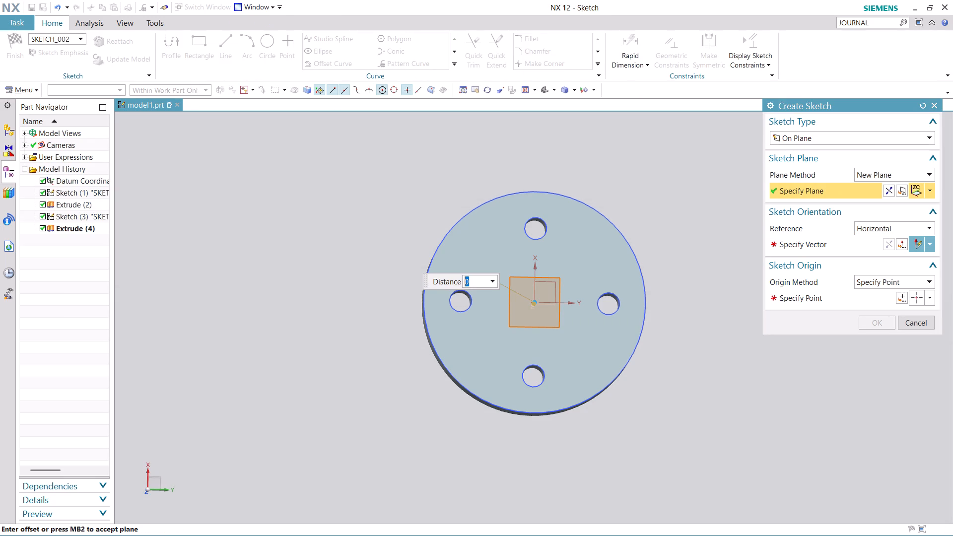
left_click(821, 245)
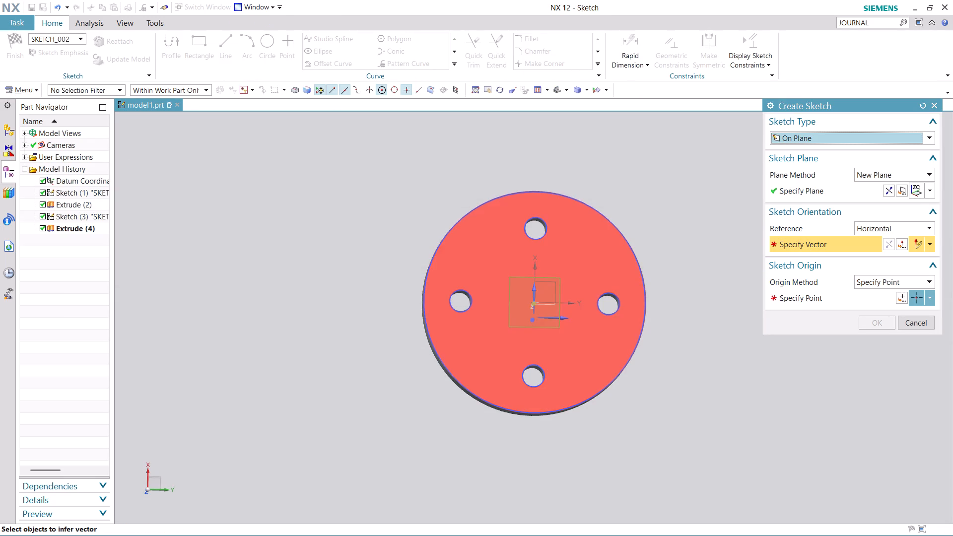
left_click(558, 317)
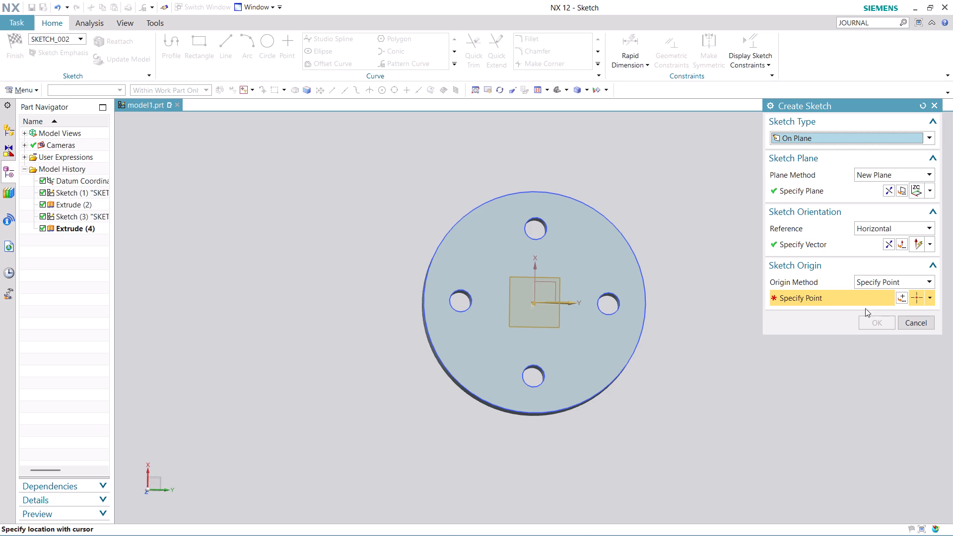
left_click(900, 295)
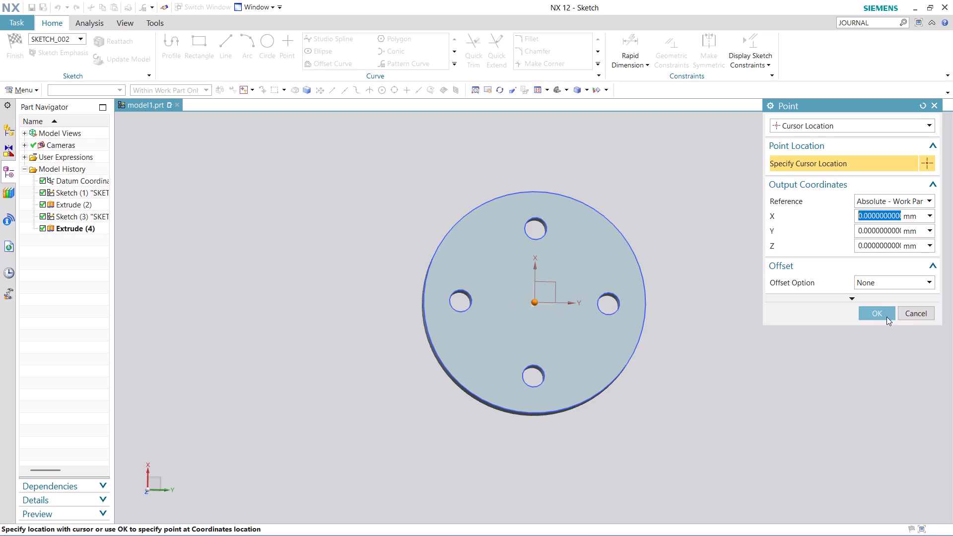
left_click(873, 313)
left_click(876, 322)
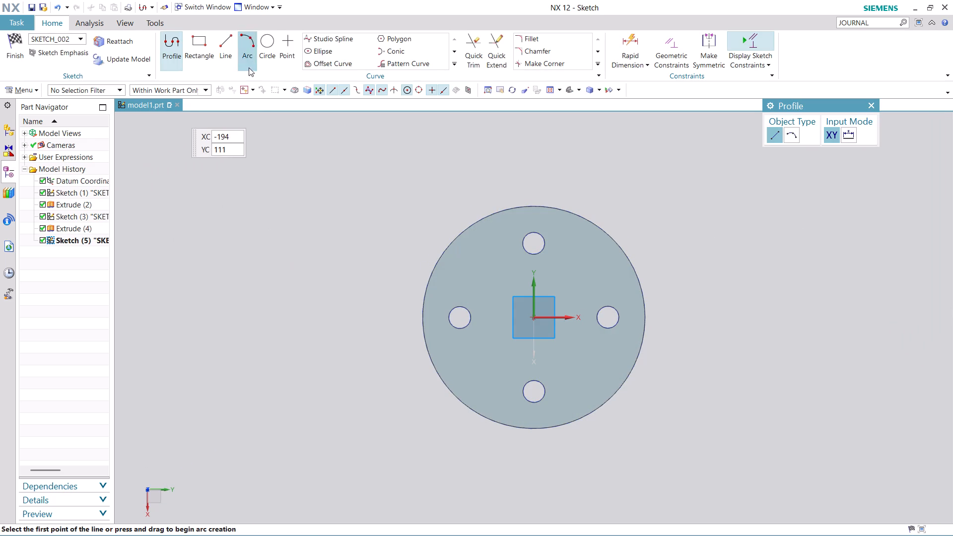
Draw a 45 mm diameter circle centred on the sketch origin and finish the sketch.
left_click(269, 48)
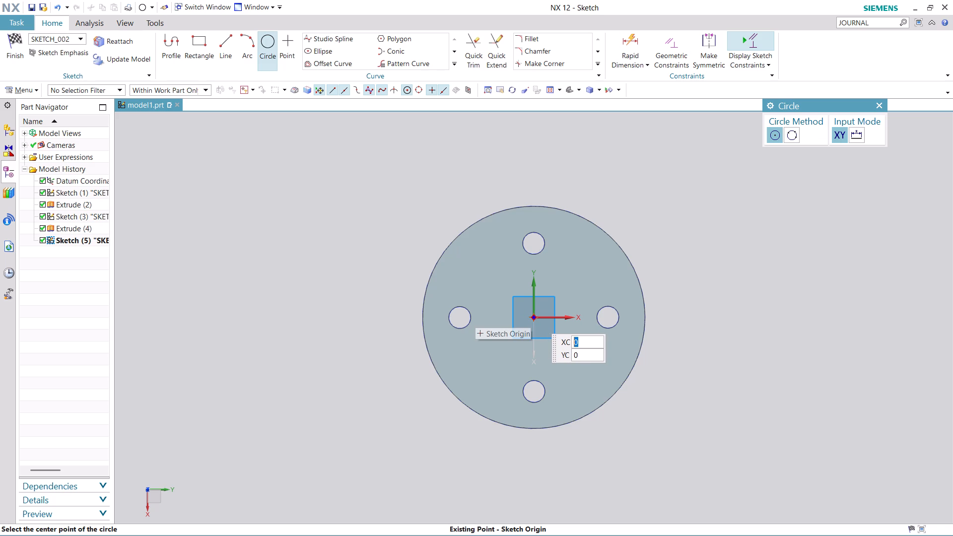
left_click(534, 317)
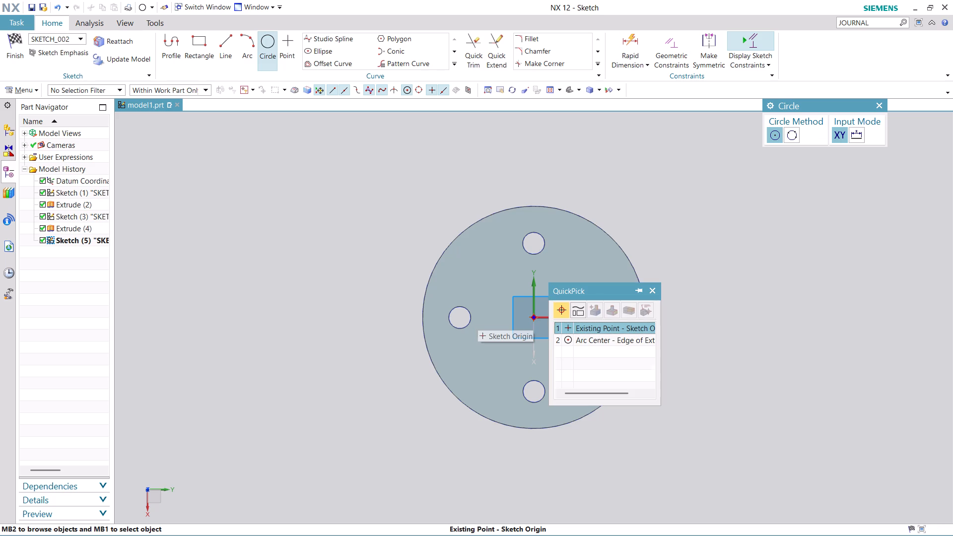
left_click(600, 328)
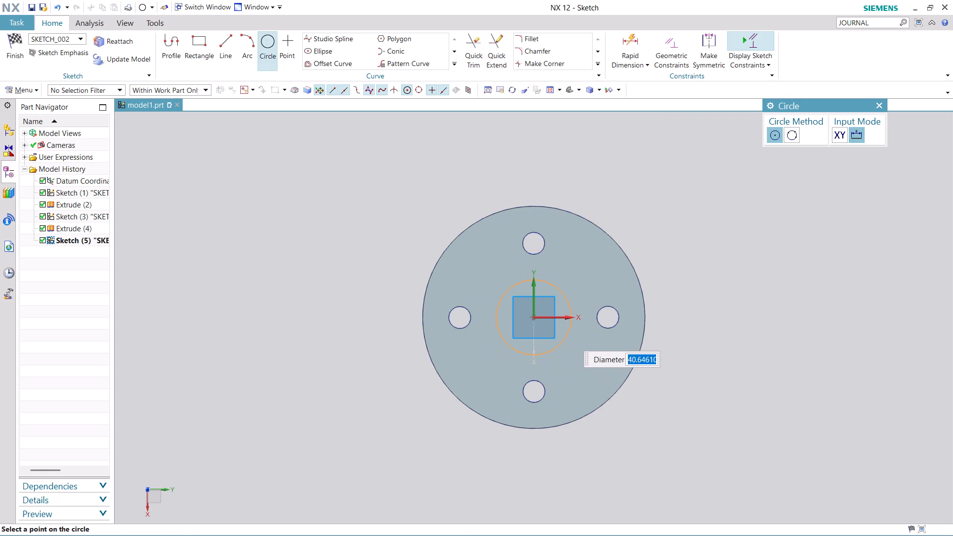
type("45")
key("Return")
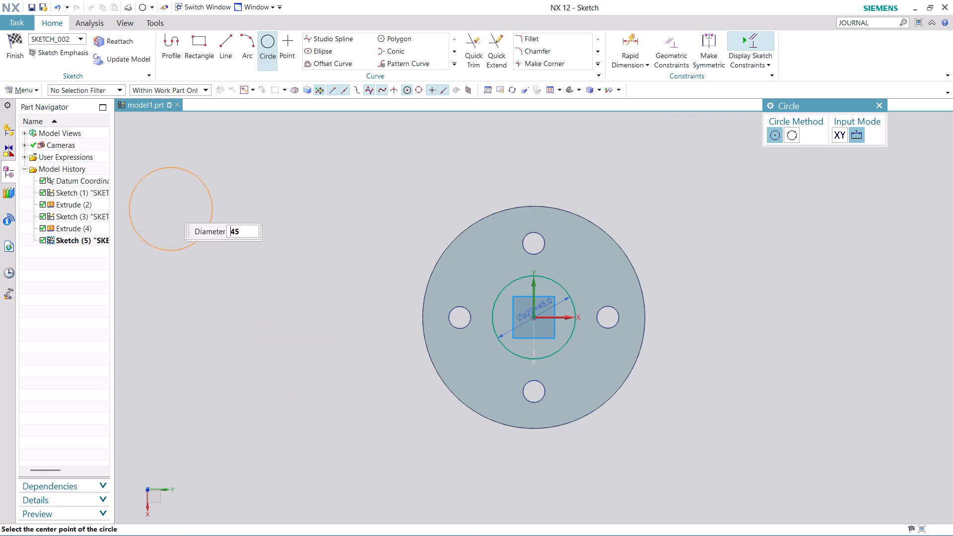
key("Escape")
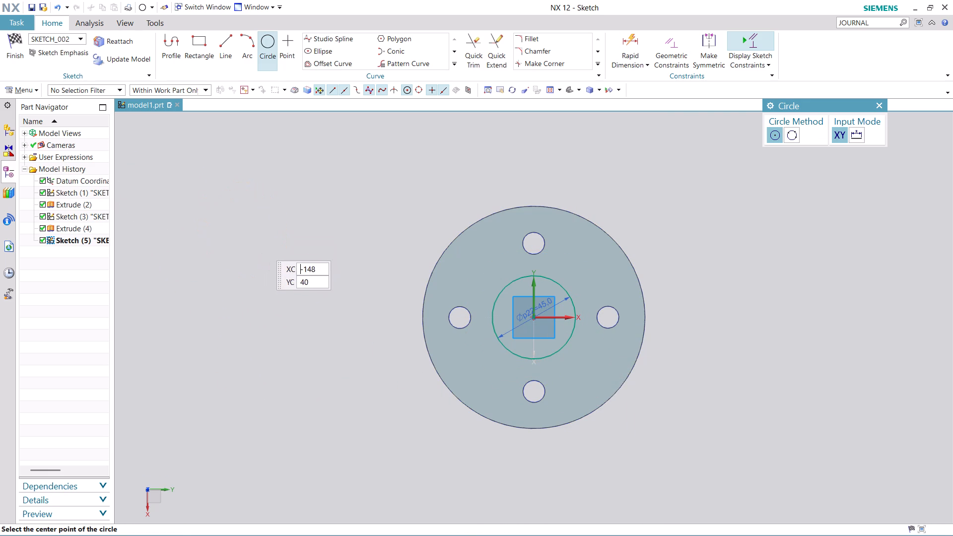
left_click(17, 57)
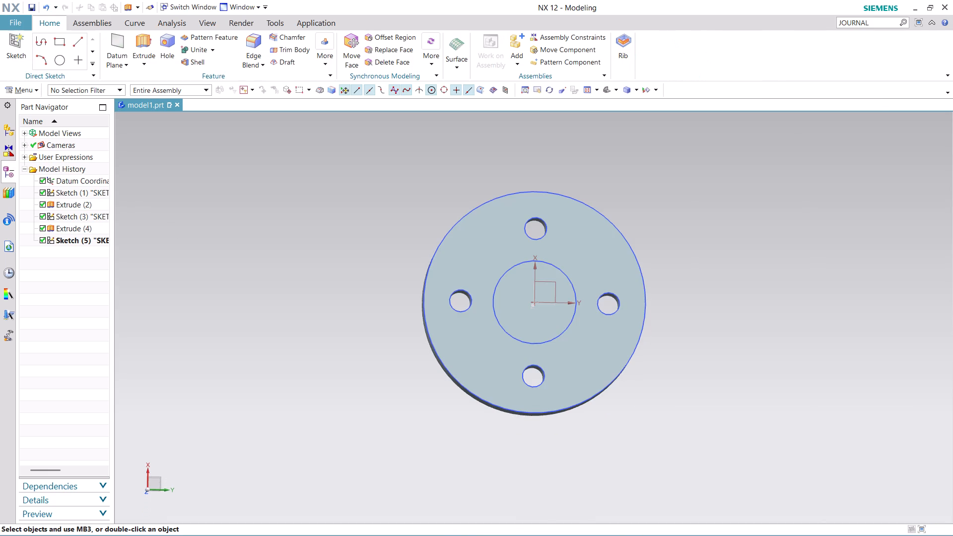
Extrude the 45 mm circle from 0 to 62 mm away from the disc, with Boolean None, as a separate body.
left_click(146, 40)
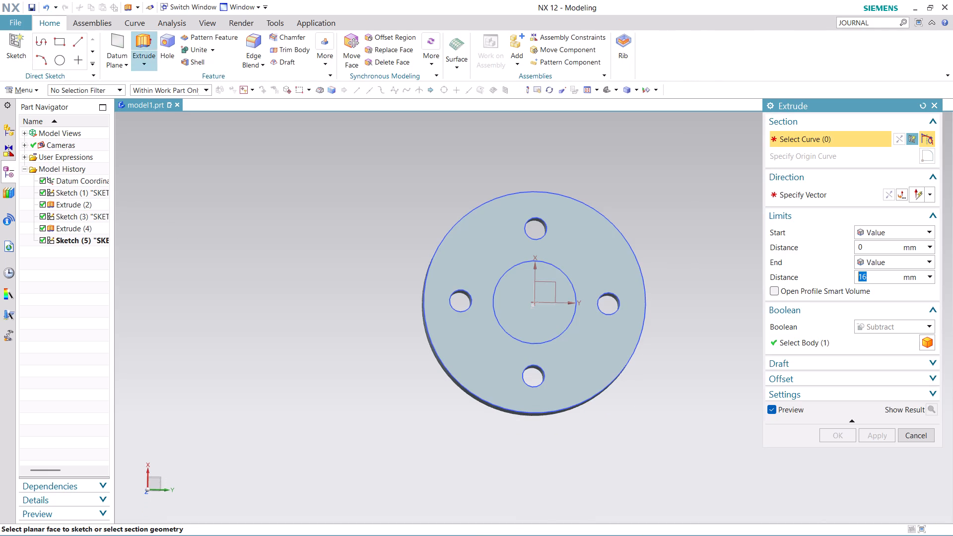
left_click(514, 328)
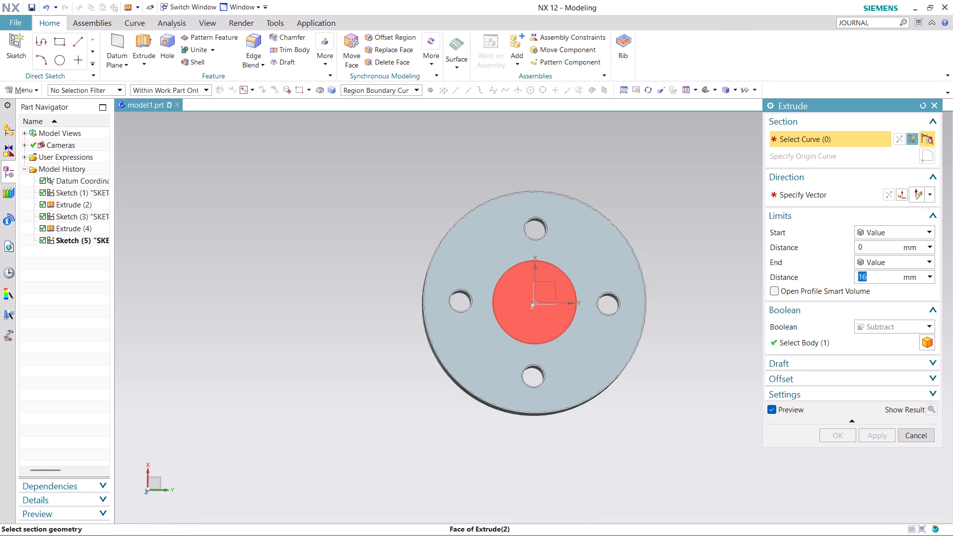
middle_click_drag(667, 420, 698, 336)
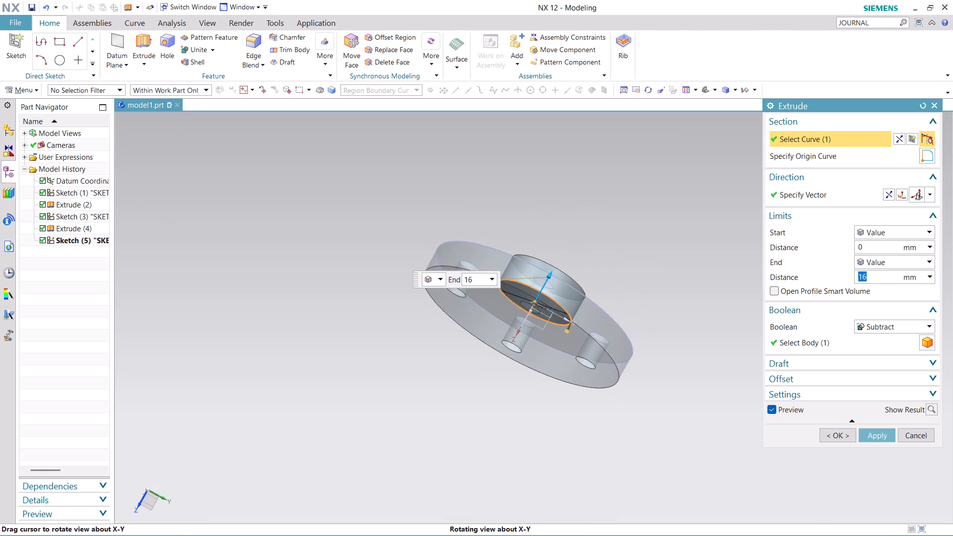
middle_click_drag(698, 336, 691, 353)
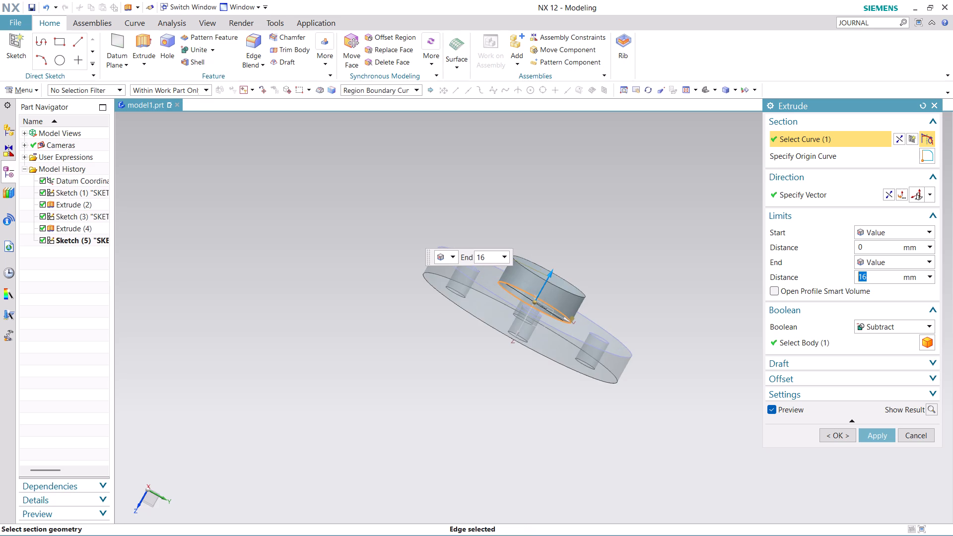
type("62")
left_click(867, 436)
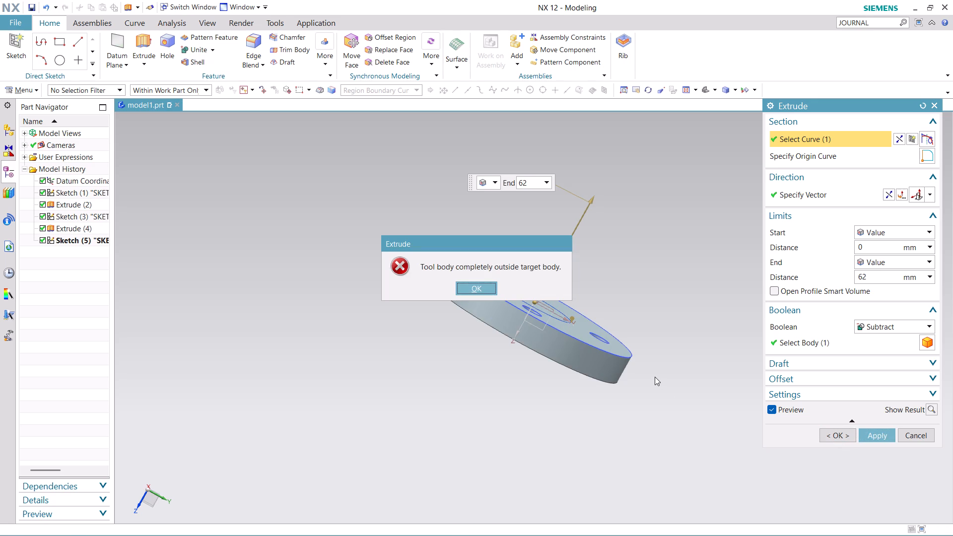
left_click(931, 325)
left_click(931, 325)
left_click(488, 286)
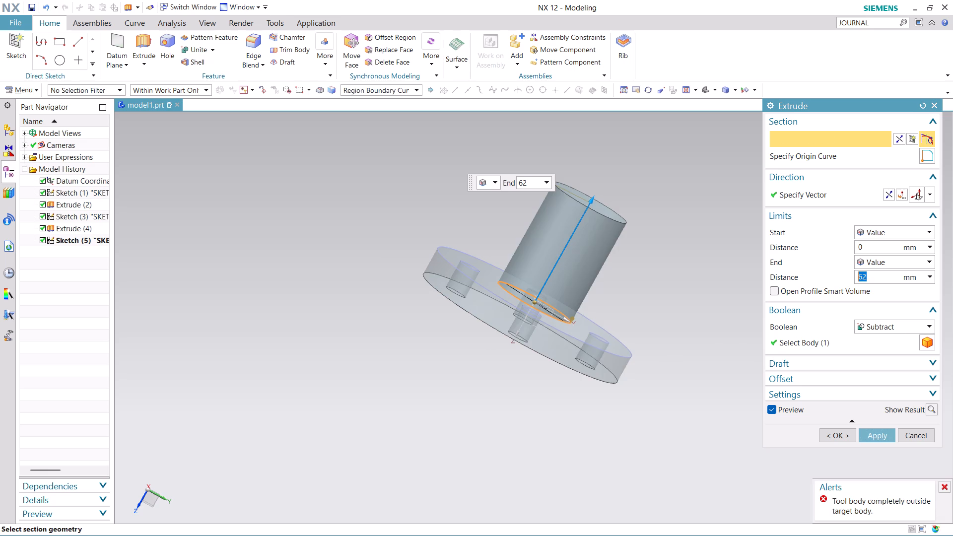
left_click(929, 326)
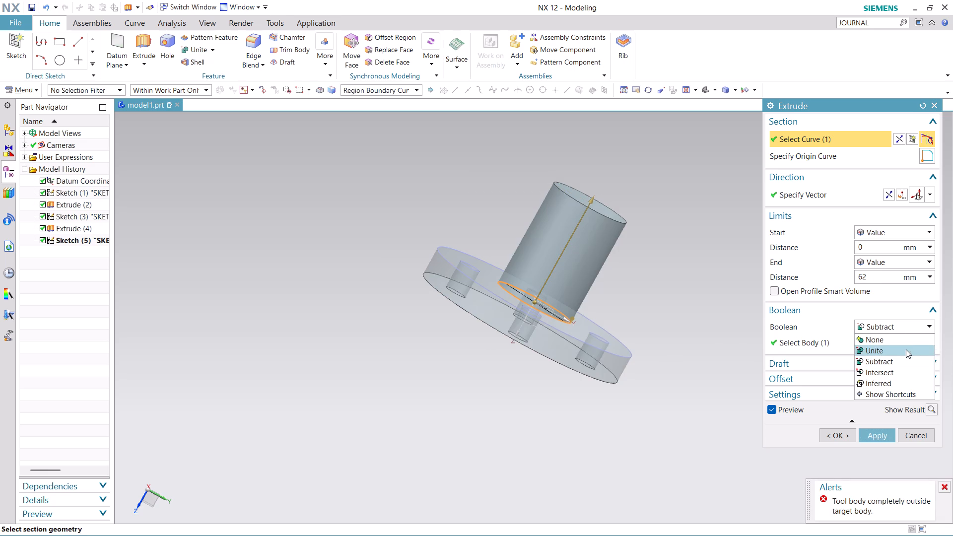
left_click(903, 342)
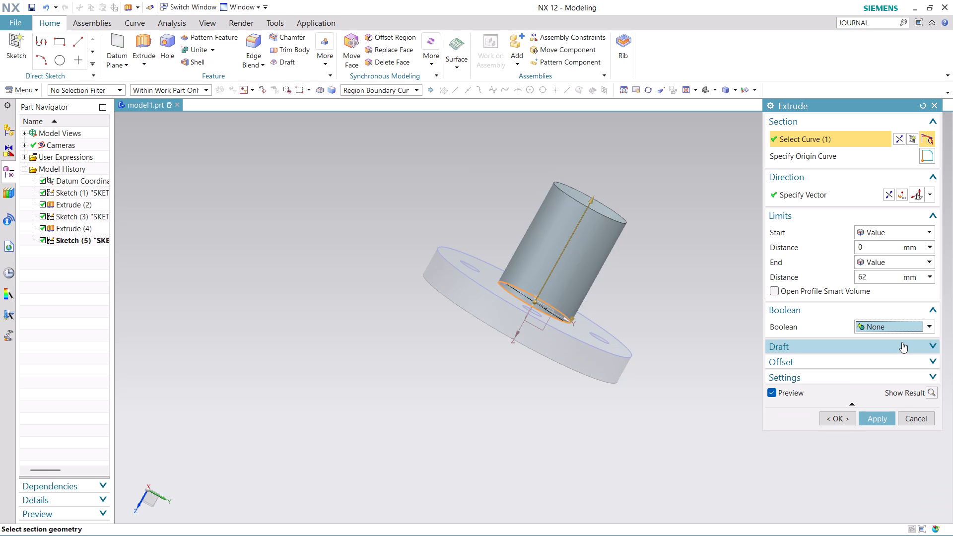
left_click(873, 419)
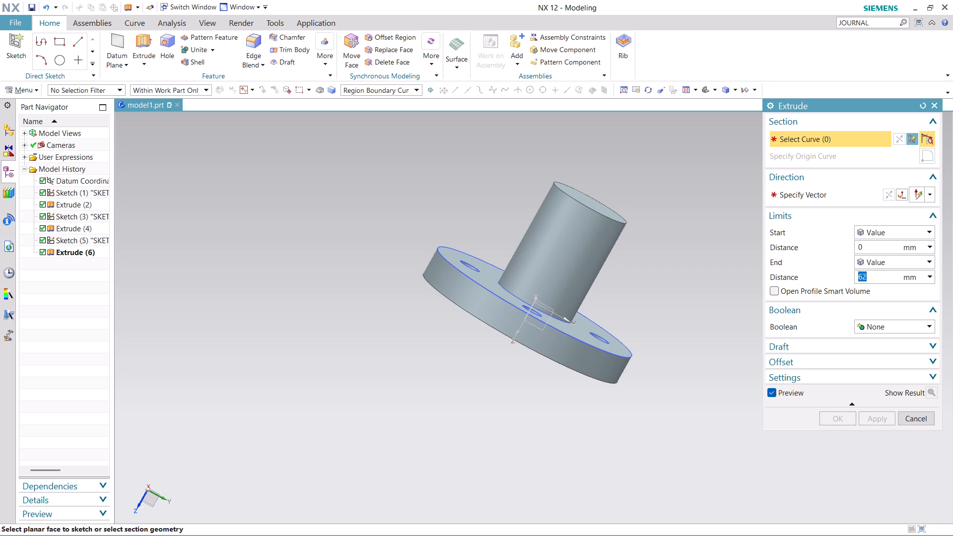
middle_click_drag(701, 293, 668, 378)
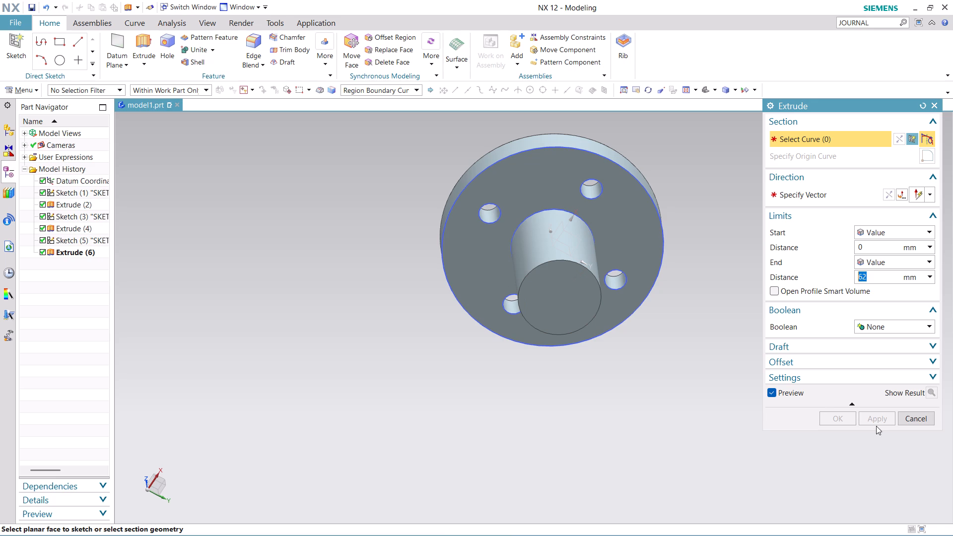
left_click(912, 415)
Unite the disc as target body with the central cylinder as tool body.
scroll(714, 286, "up", 1)
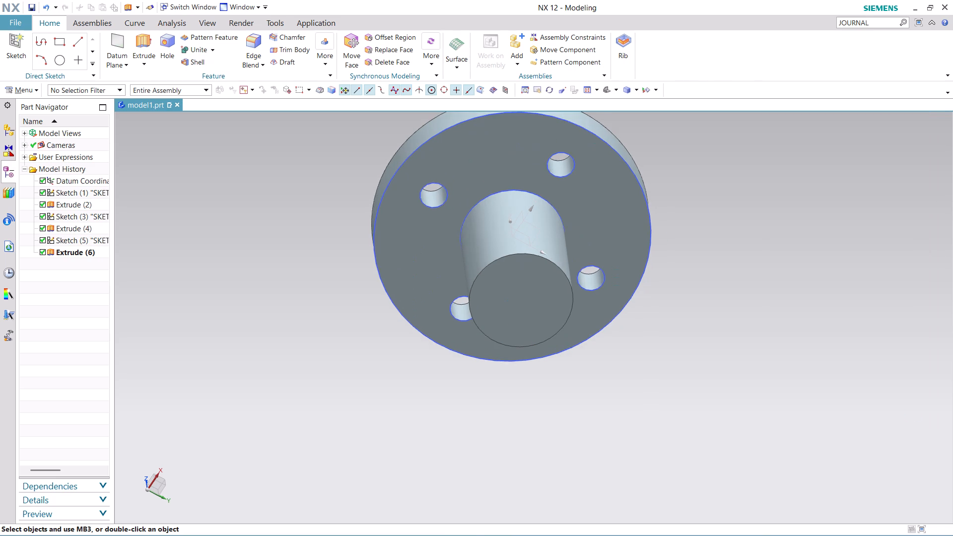
middle_click_drag(716, 286, 716, 265)
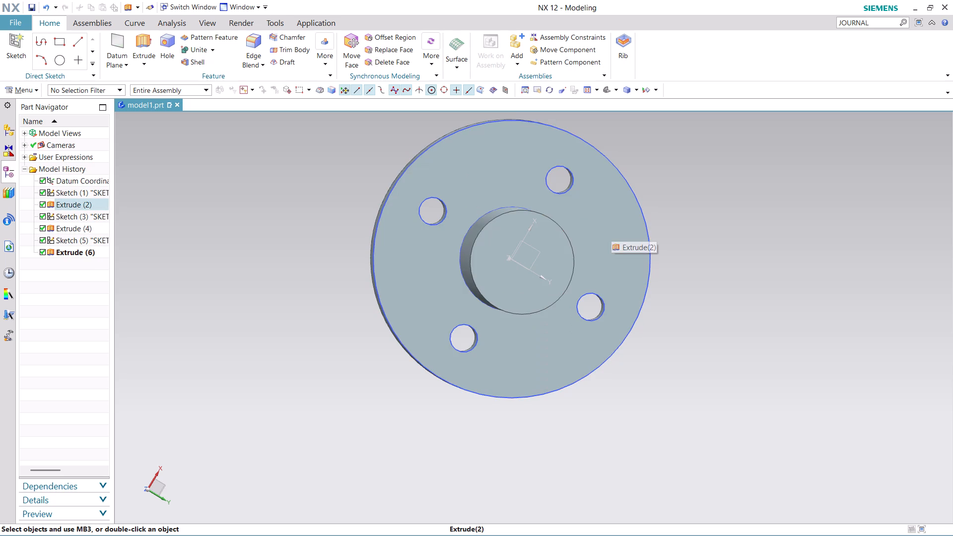
left_click(203, 47)
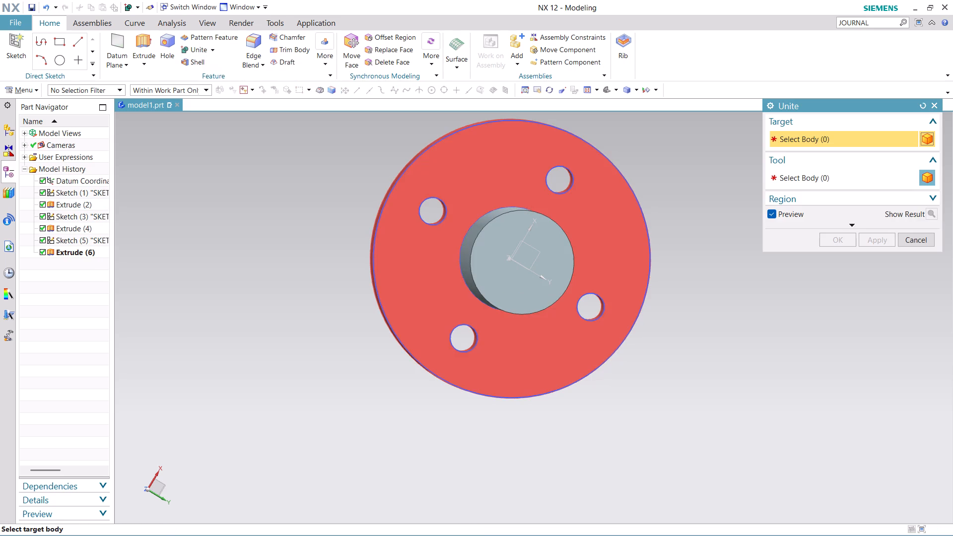
left_click(473, 162)
left_click(514, 229)
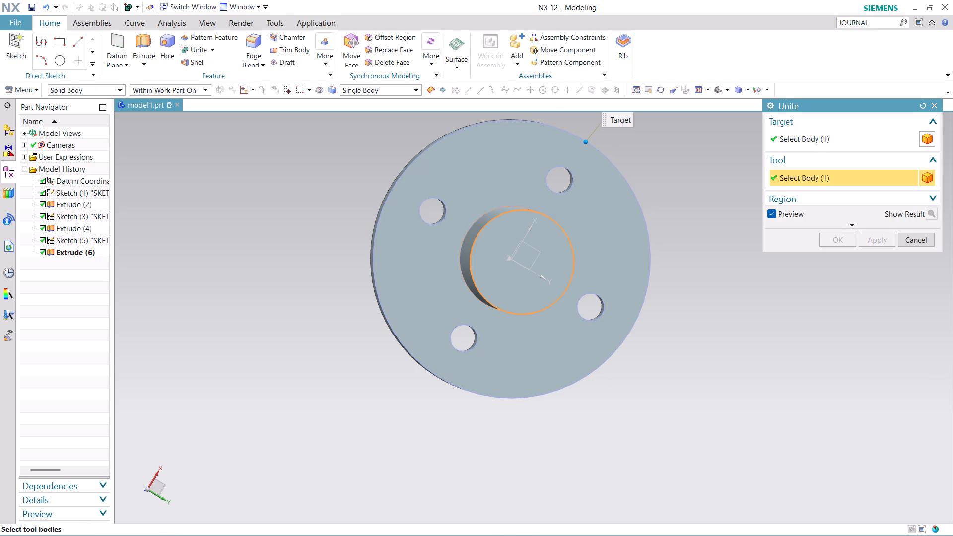
left_click(877, 240)
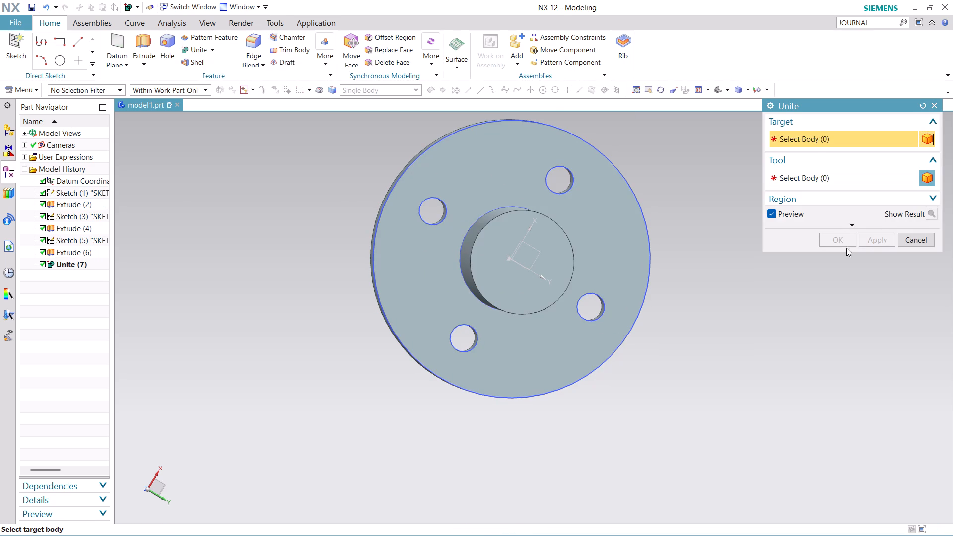
left_click(911, 234)
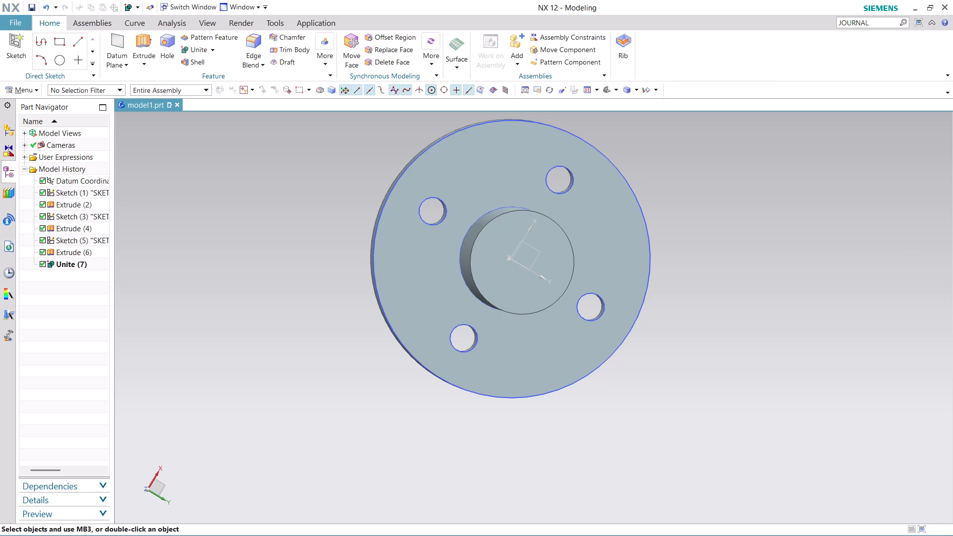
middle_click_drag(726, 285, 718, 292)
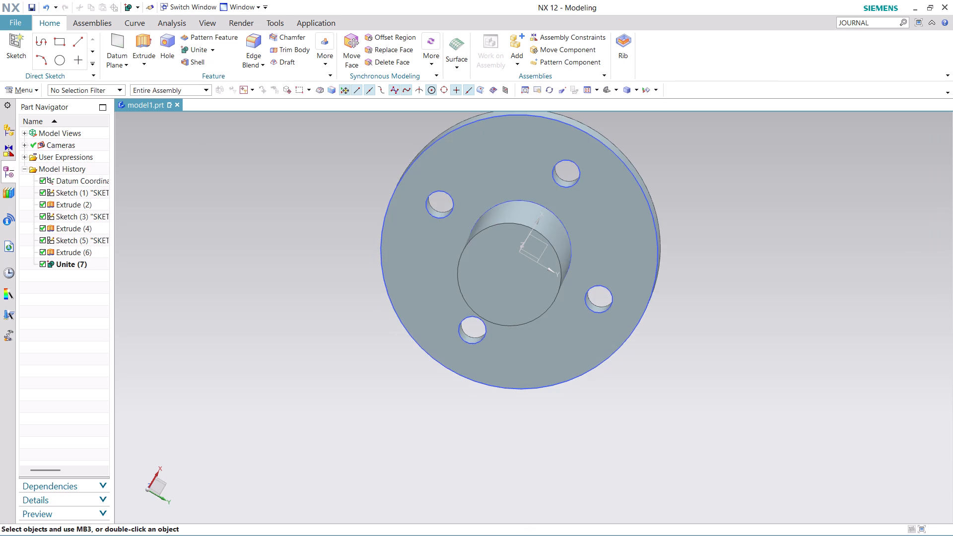
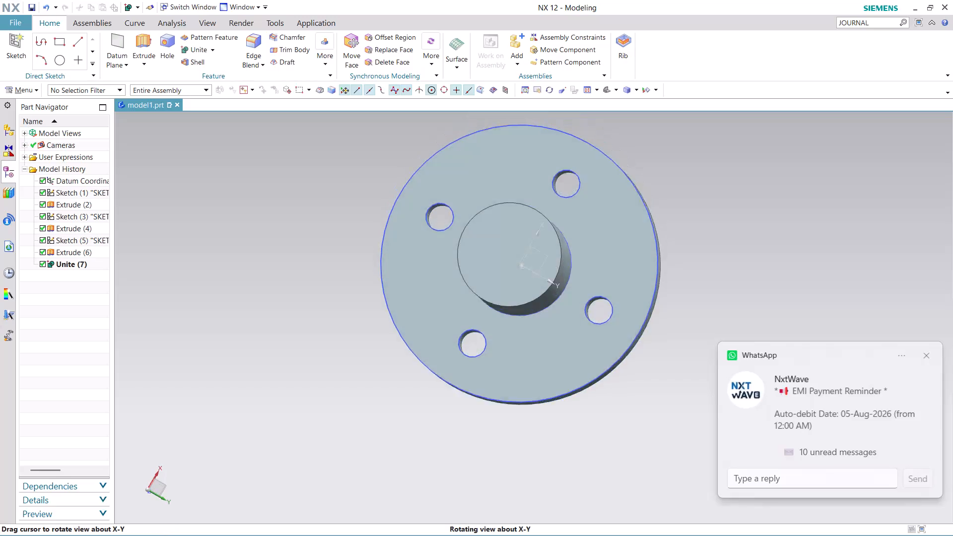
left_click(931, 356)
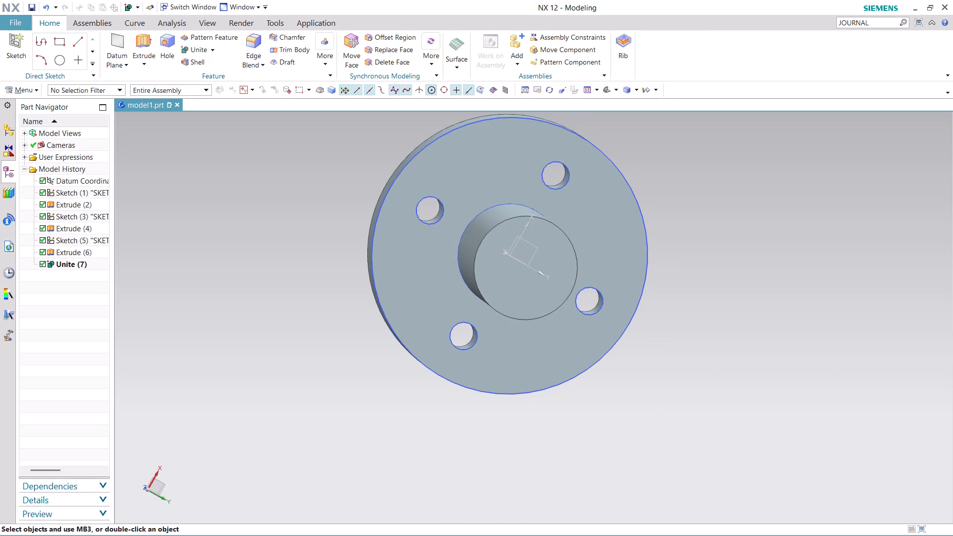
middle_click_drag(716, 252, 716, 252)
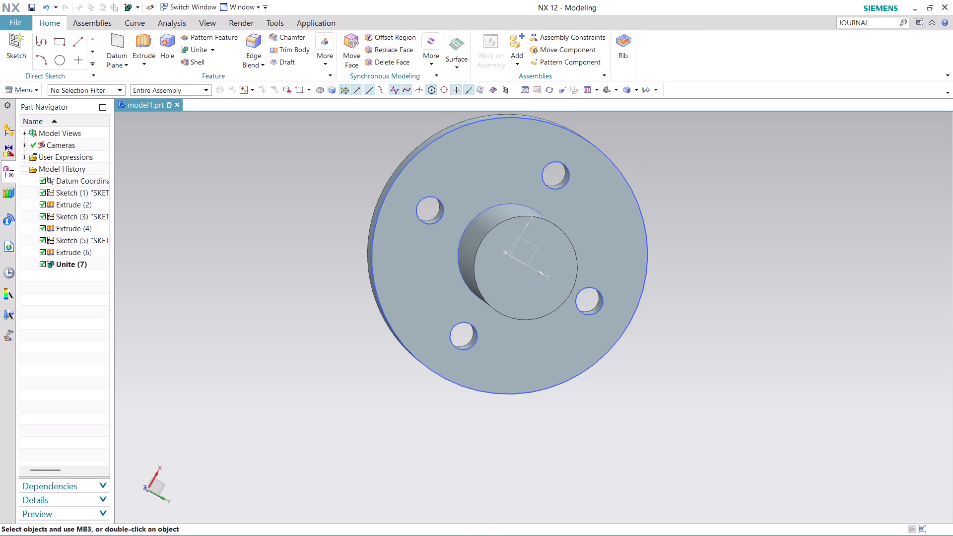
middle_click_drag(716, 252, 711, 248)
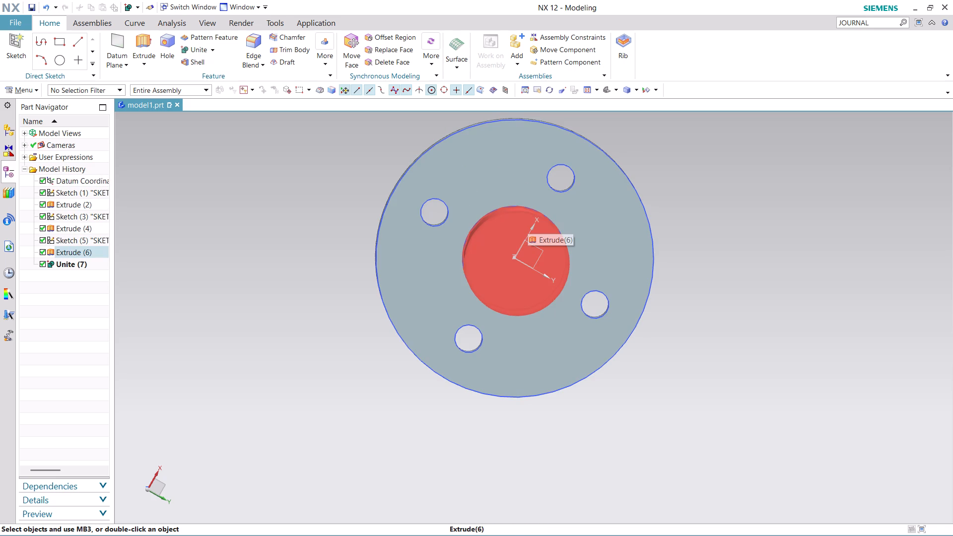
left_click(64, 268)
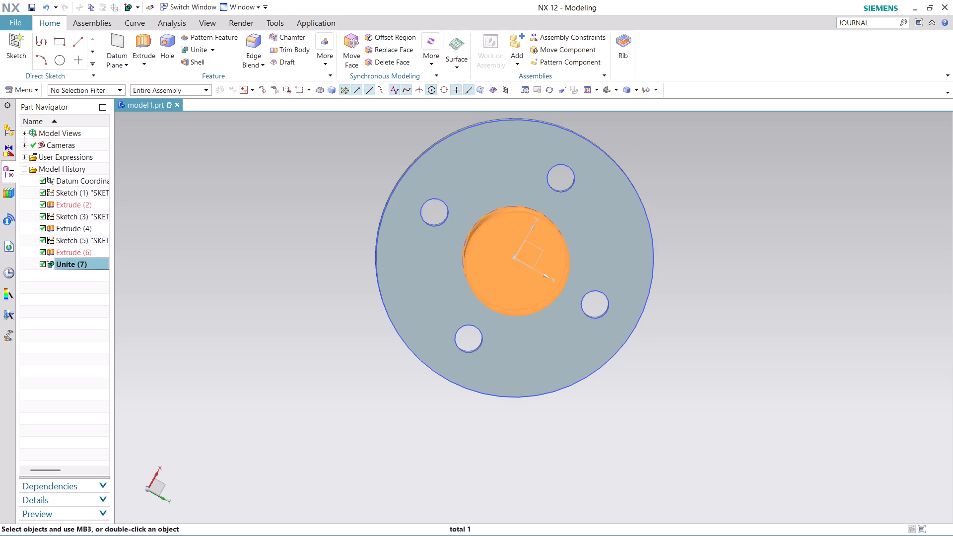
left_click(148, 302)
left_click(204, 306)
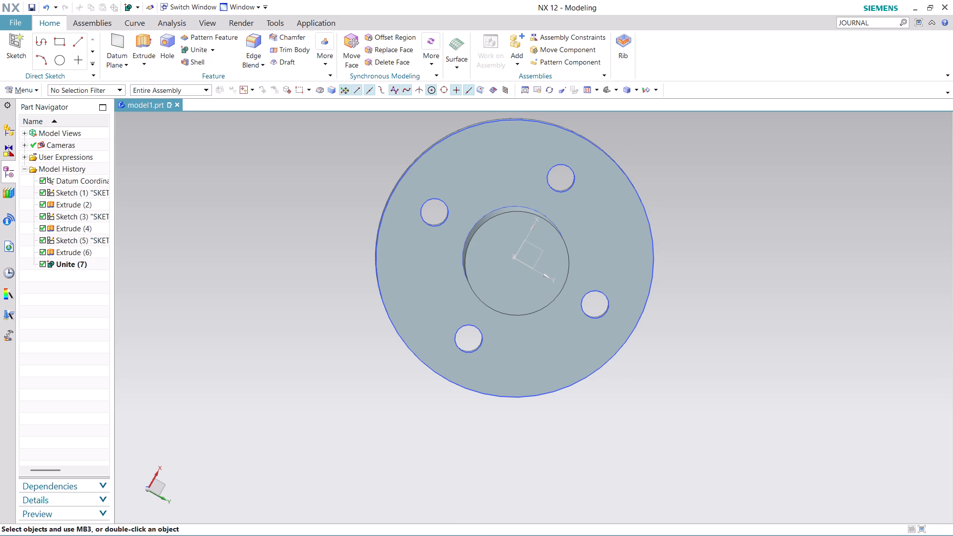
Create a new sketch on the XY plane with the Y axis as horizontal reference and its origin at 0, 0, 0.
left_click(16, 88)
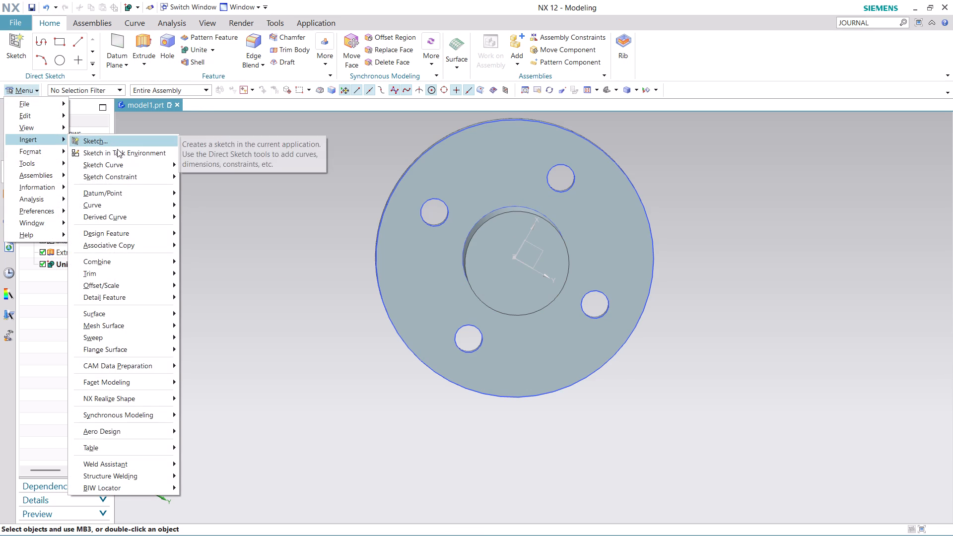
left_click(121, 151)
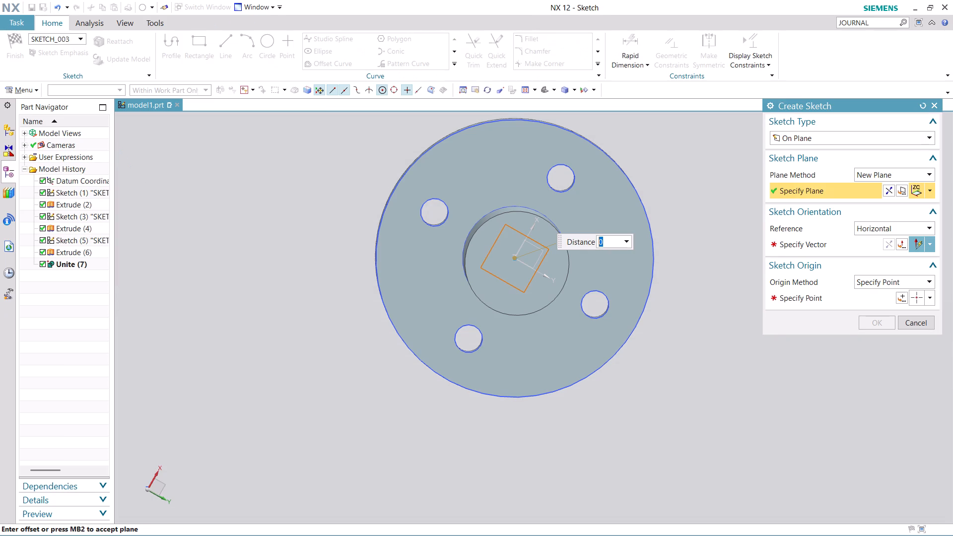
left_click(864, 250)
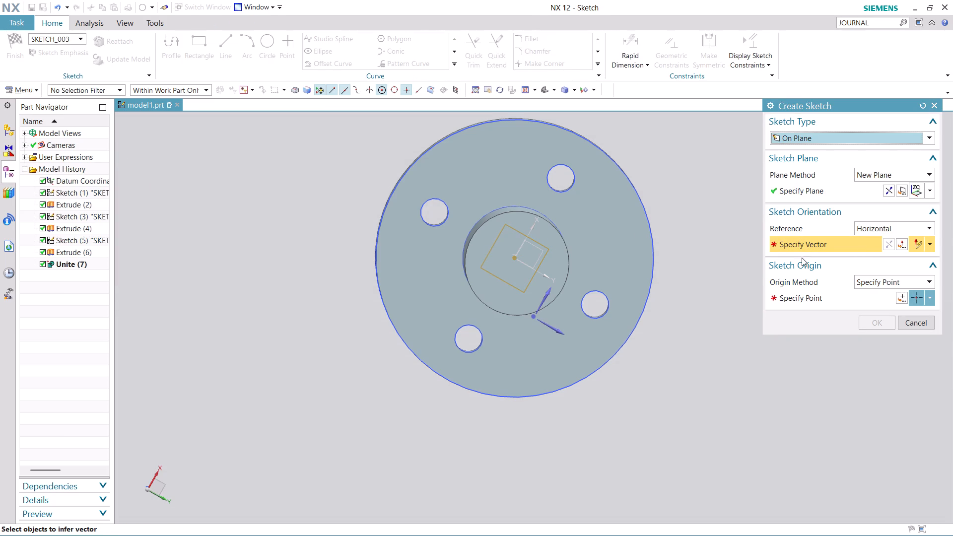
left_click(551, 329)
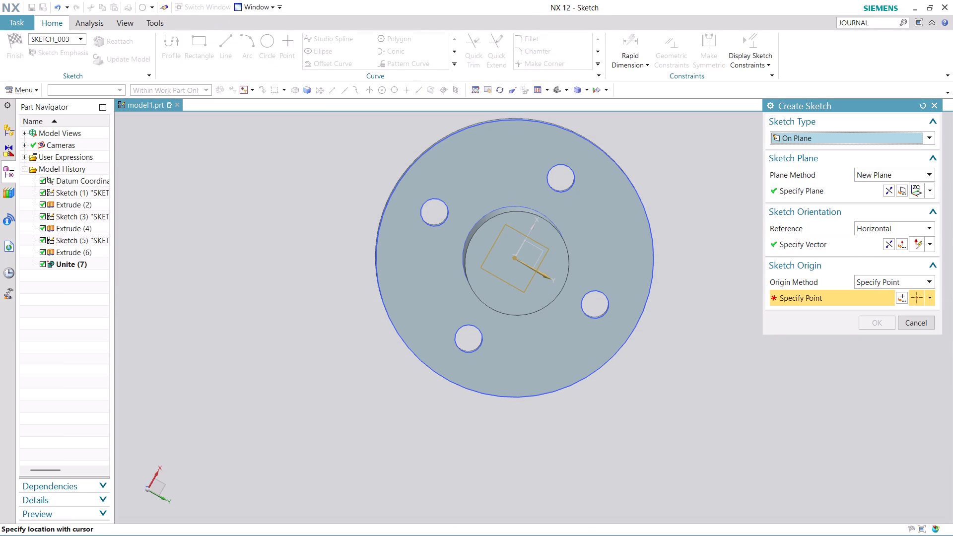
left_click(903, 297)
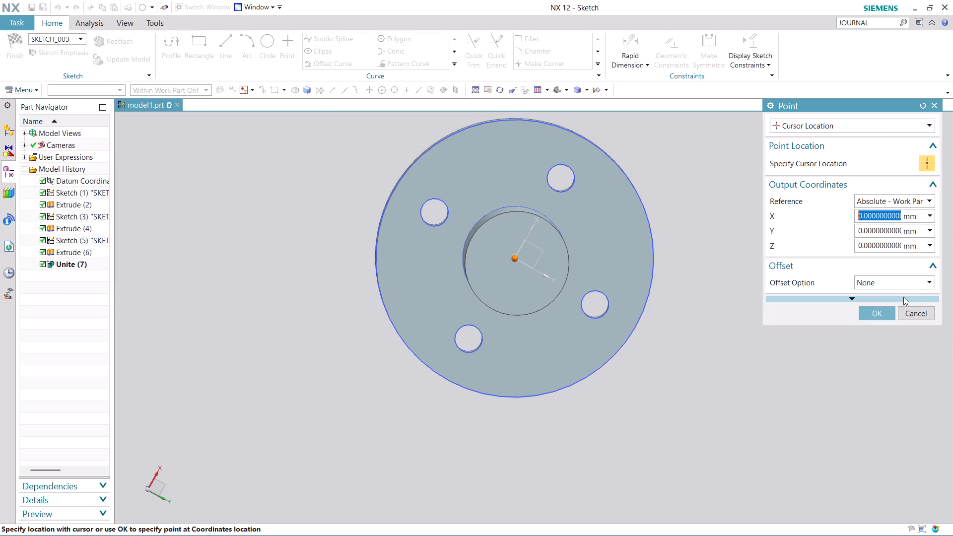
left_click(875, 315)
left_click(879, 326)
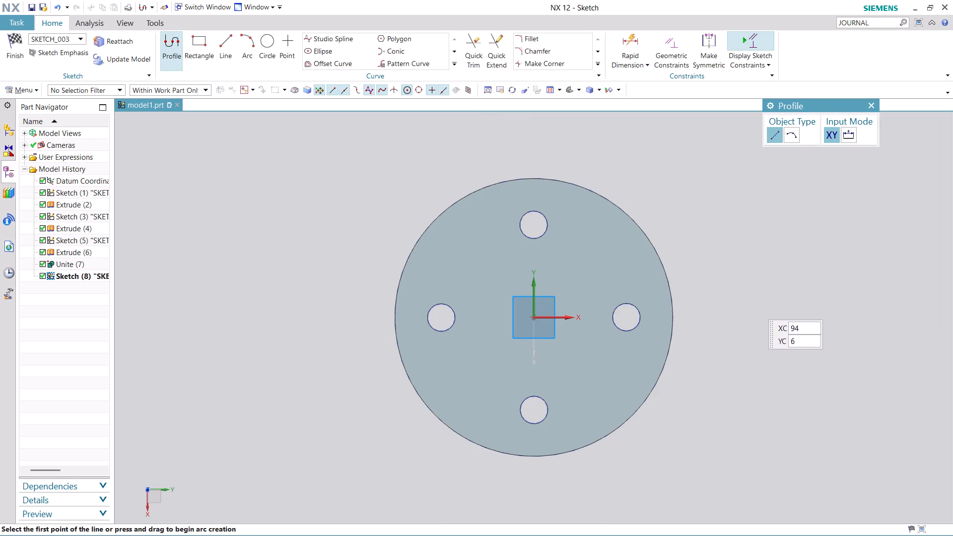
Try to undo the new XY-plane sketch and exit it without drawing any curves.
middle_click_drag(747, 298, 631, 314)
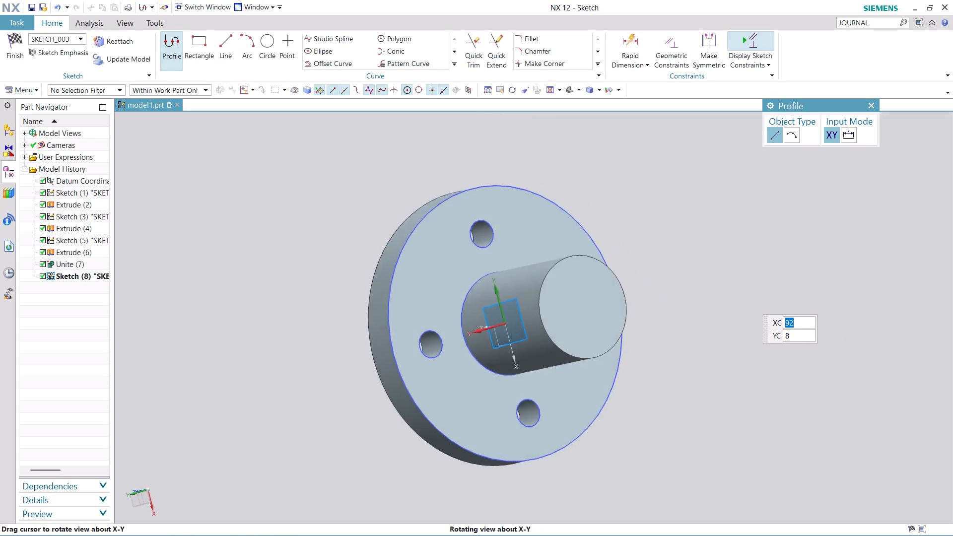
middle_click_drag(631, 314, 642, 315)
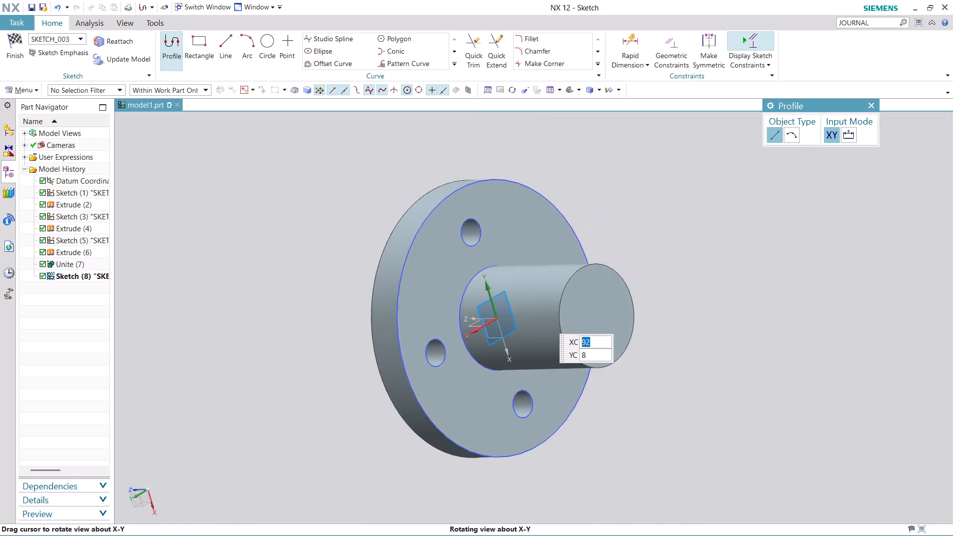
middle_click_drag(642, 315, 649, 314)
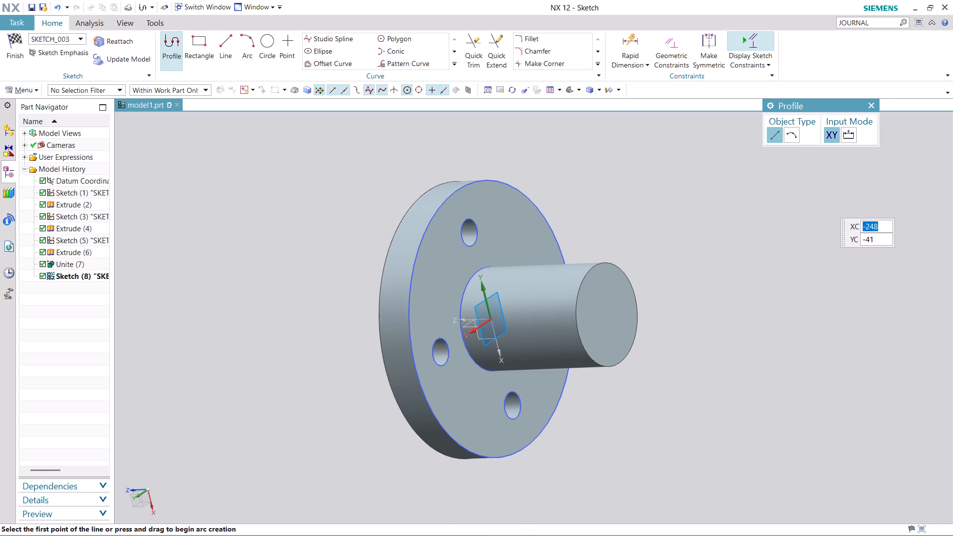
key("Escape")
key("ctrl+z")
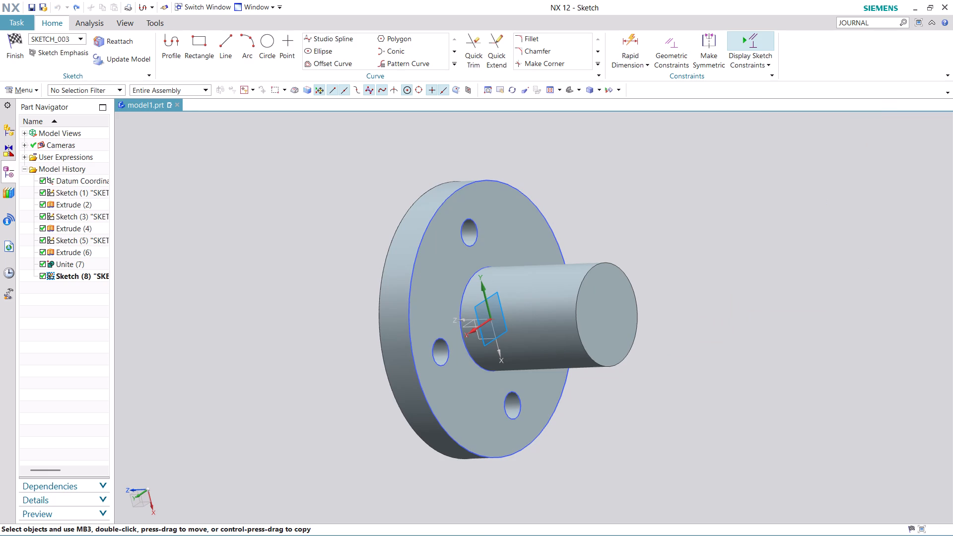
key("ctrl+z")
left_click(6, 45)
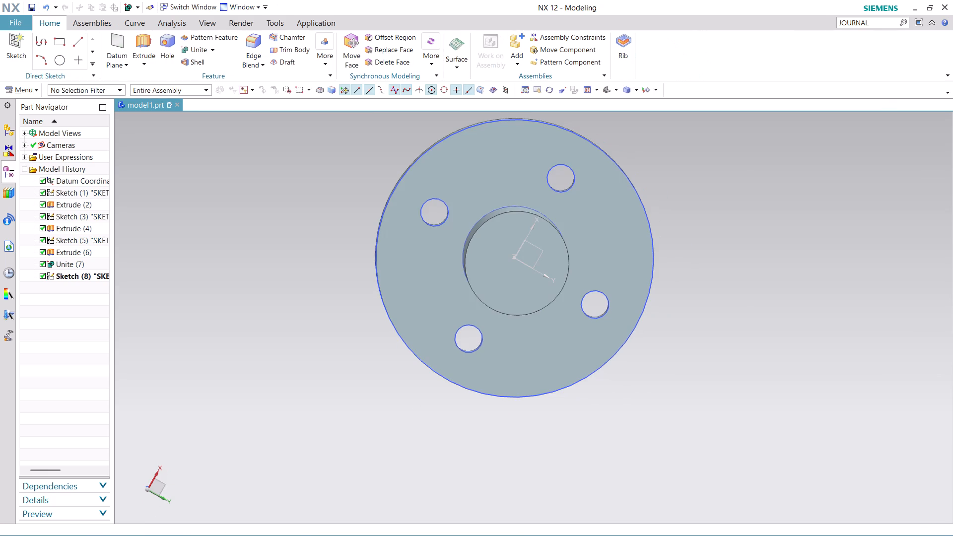
Create a sketch on the boss's free end face at distance 0, with the Y axis as horizontal reference and its origin at the boss centre.
left_click(36, 90)
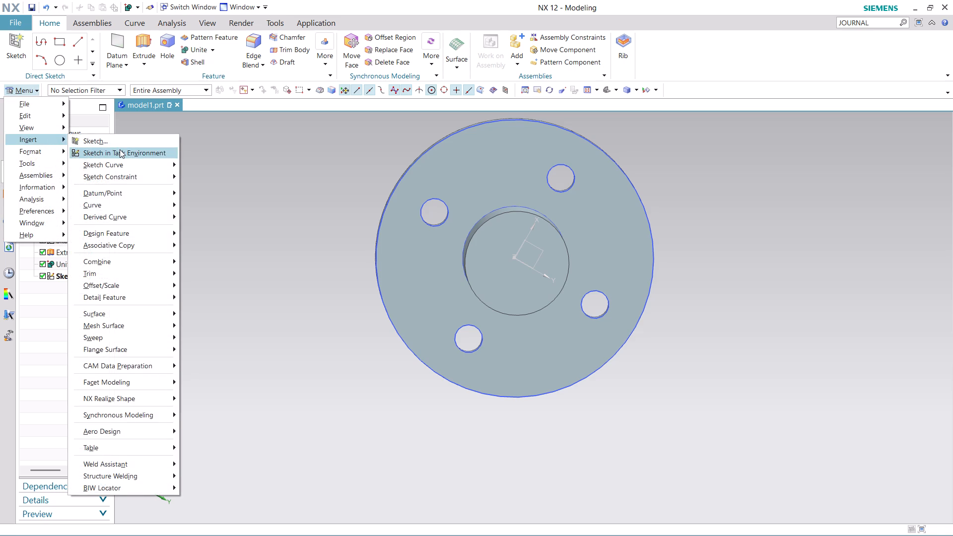
left_click(120, 149)
middle_click_drag(635, 396, 692, 382)
scroll(692, 382, "up", 1)
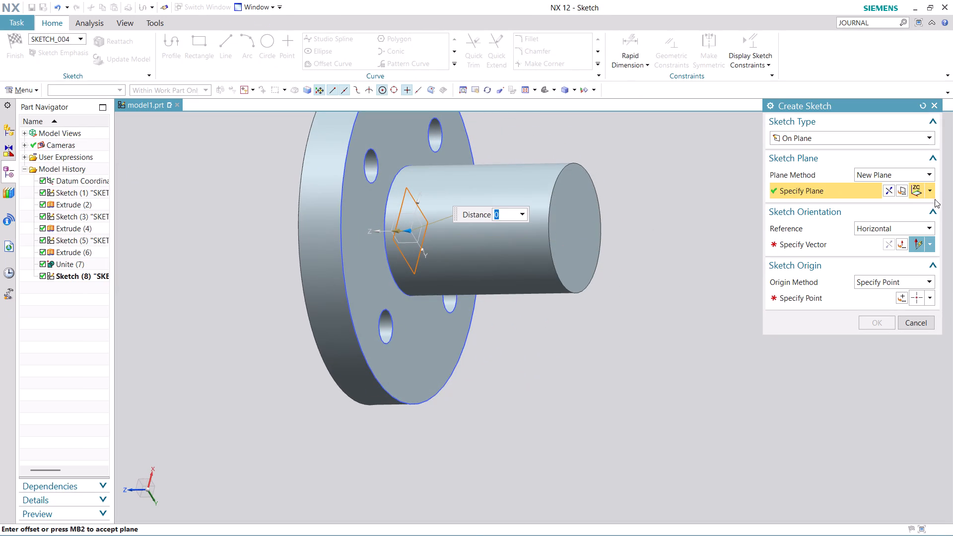
left_click(931, 196)
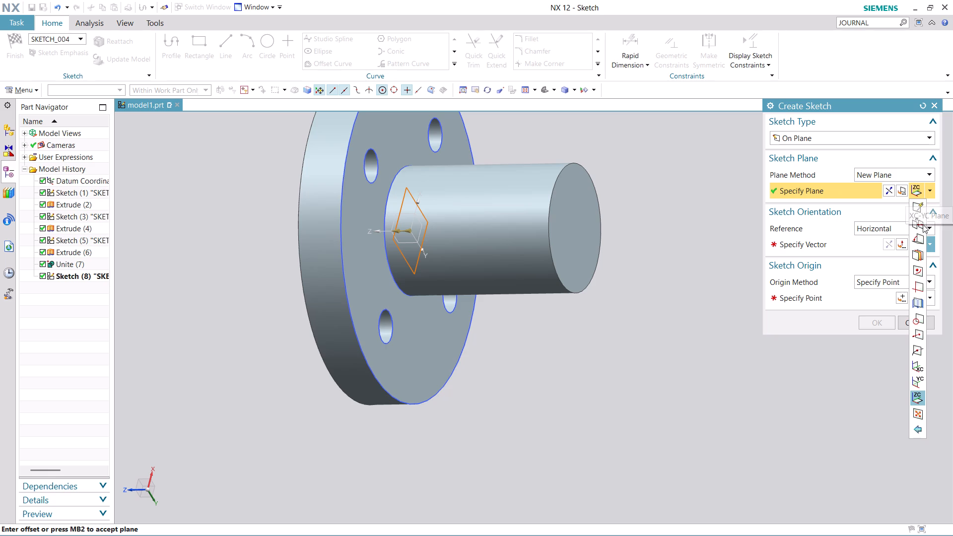
left_click(922, 227)
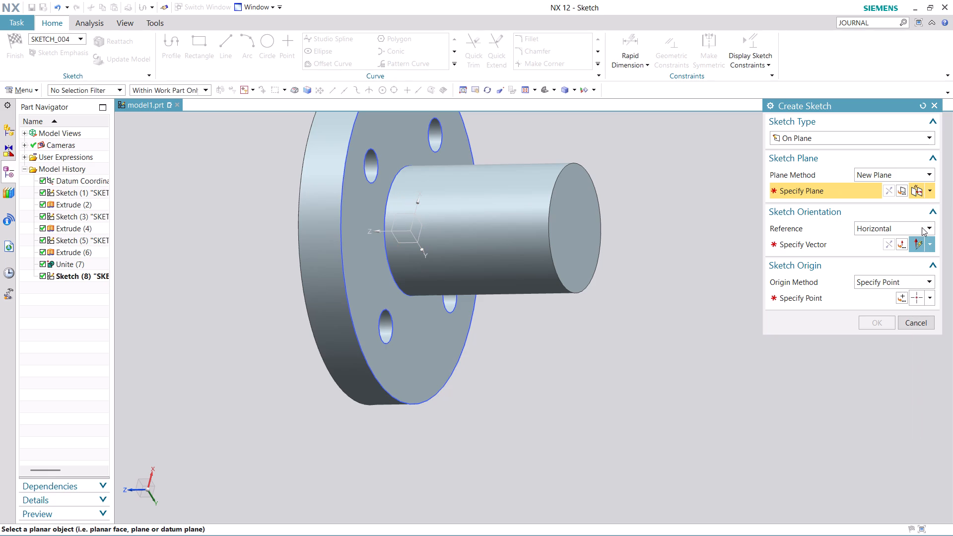
left_click(576, 231)
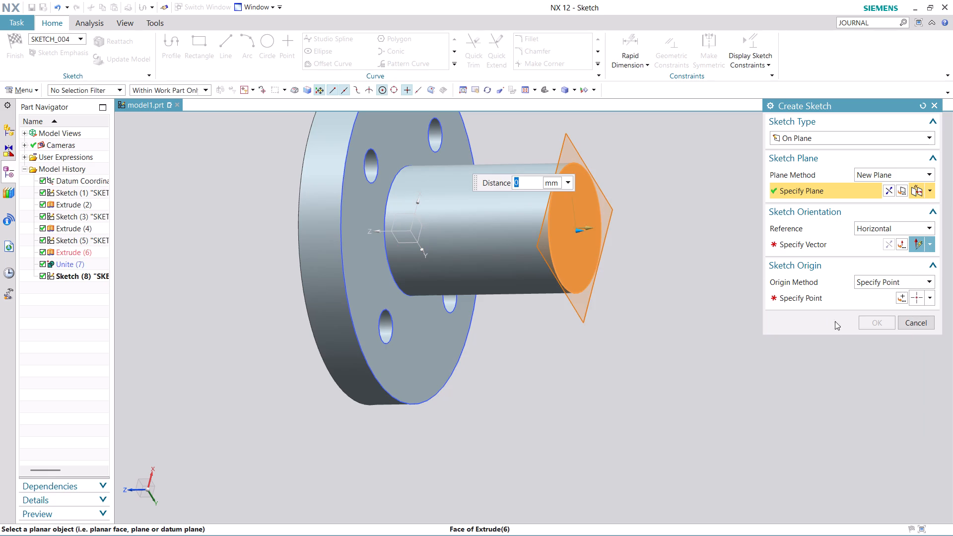
left_click(835, 247)
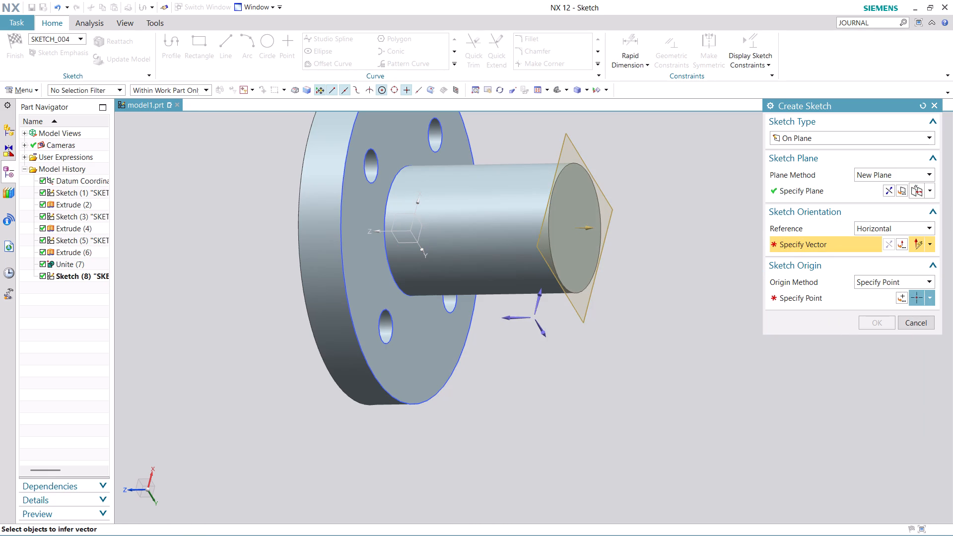
middle_click_drag(652, 336, 606, 346)
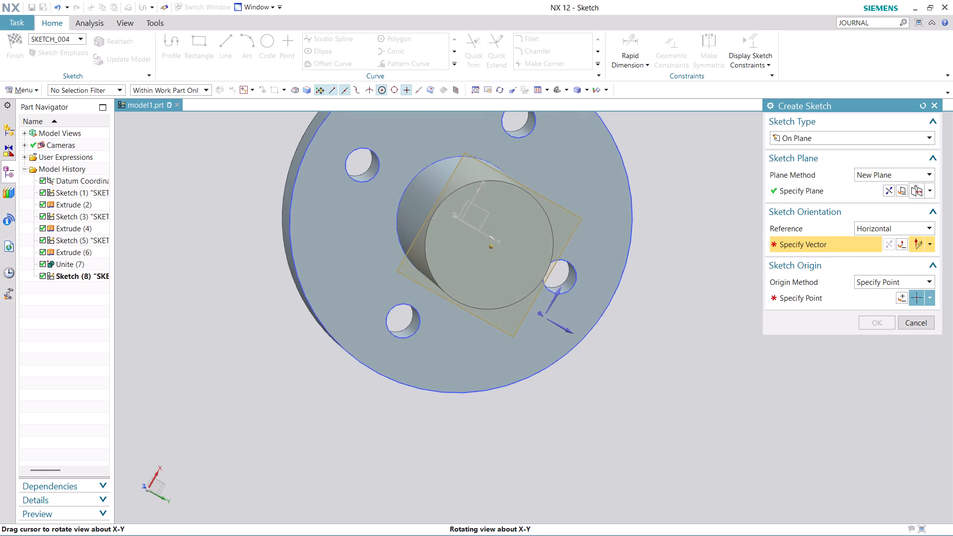
middle_click_drag(606, 346, 603, 346)
left_click(568, 330)
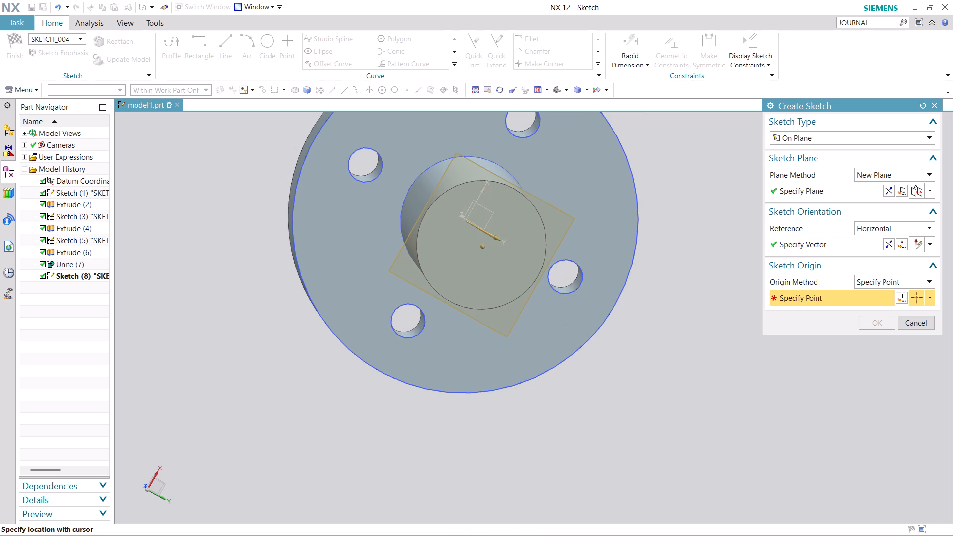
left_click(905, 297)
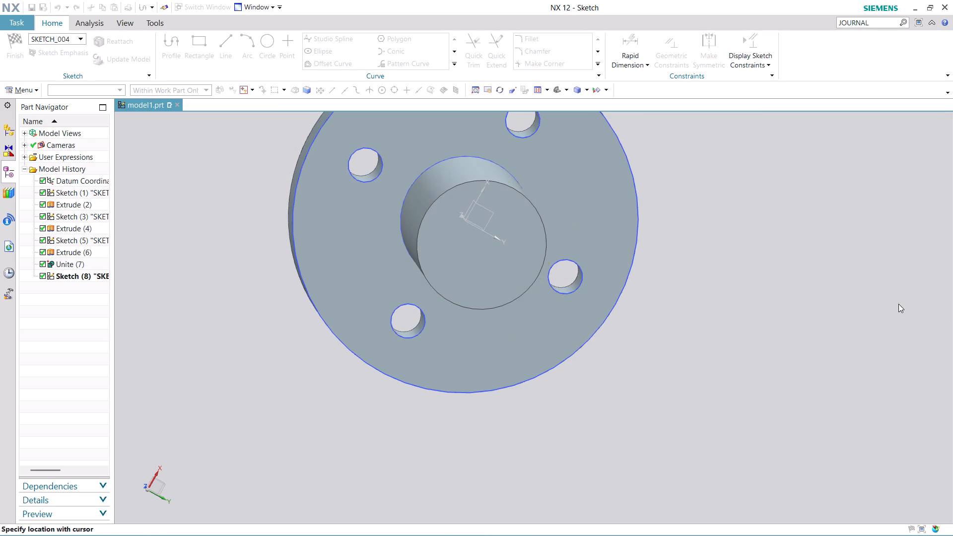
left_click(884, 311)
left_click(883, 324)
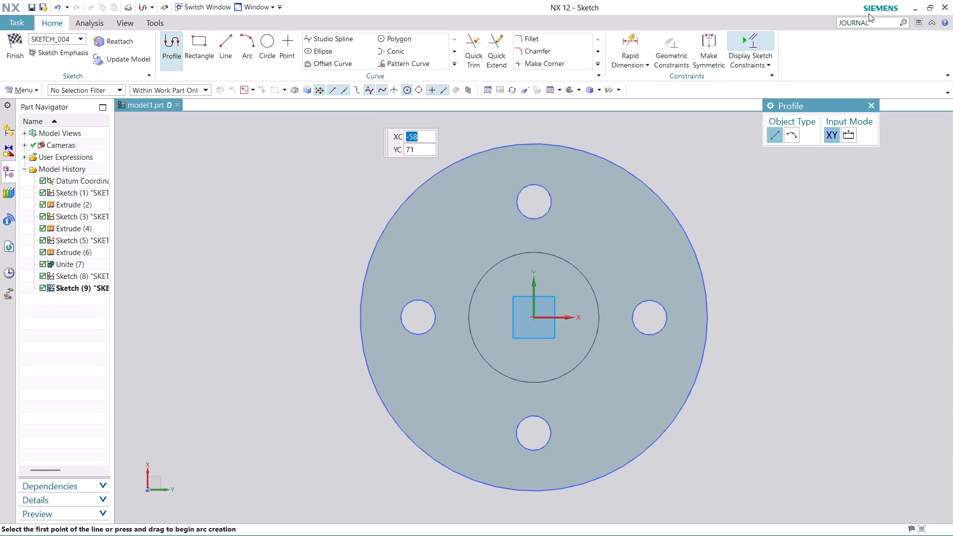
Find the Project Curve command and project the boss's circular edge into the sketch.
left_click(885, 20)
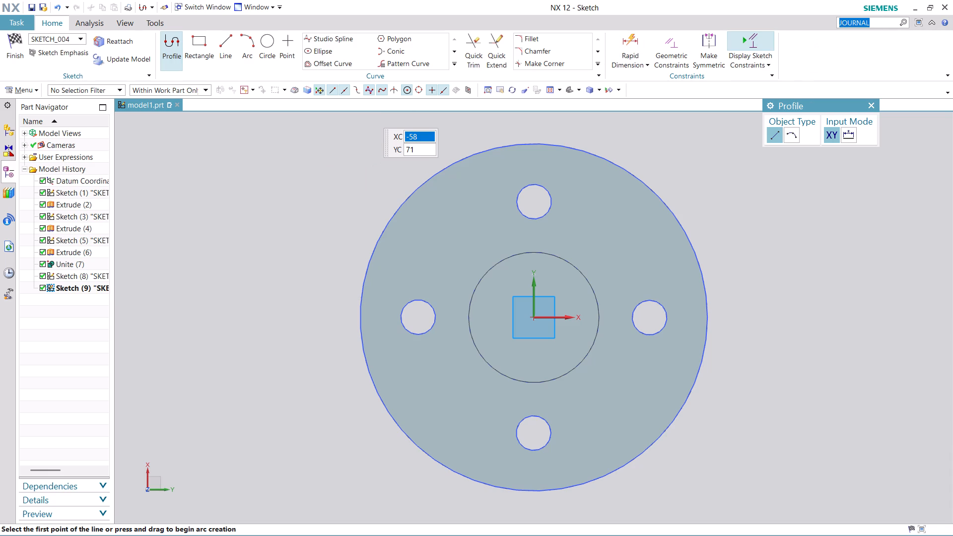
type("PROJEC")
key("Return")
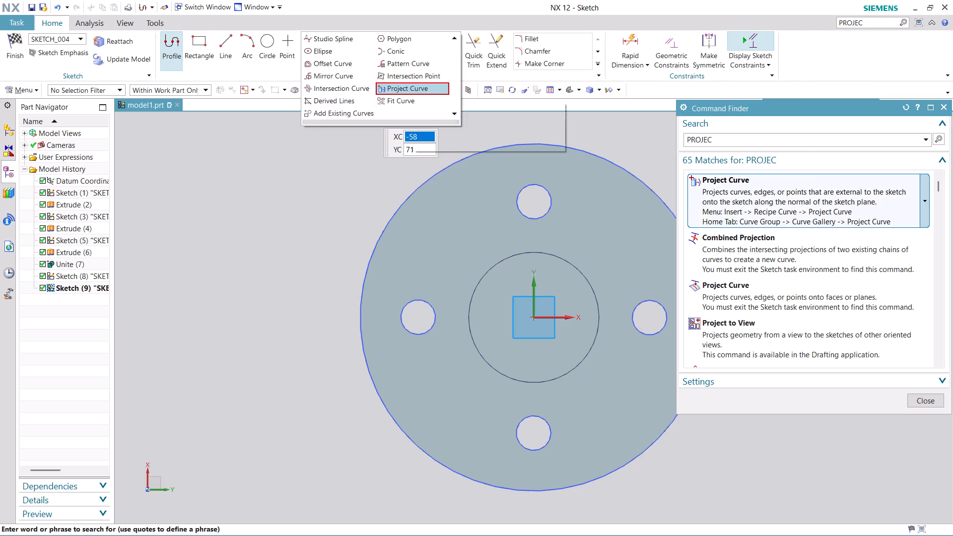
left_click(803, 189)
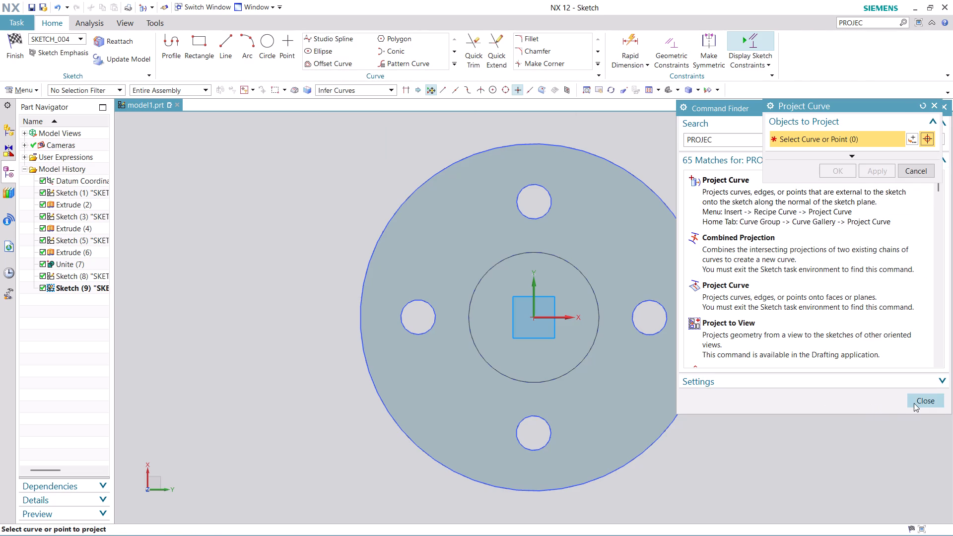
left_click(569, 371)
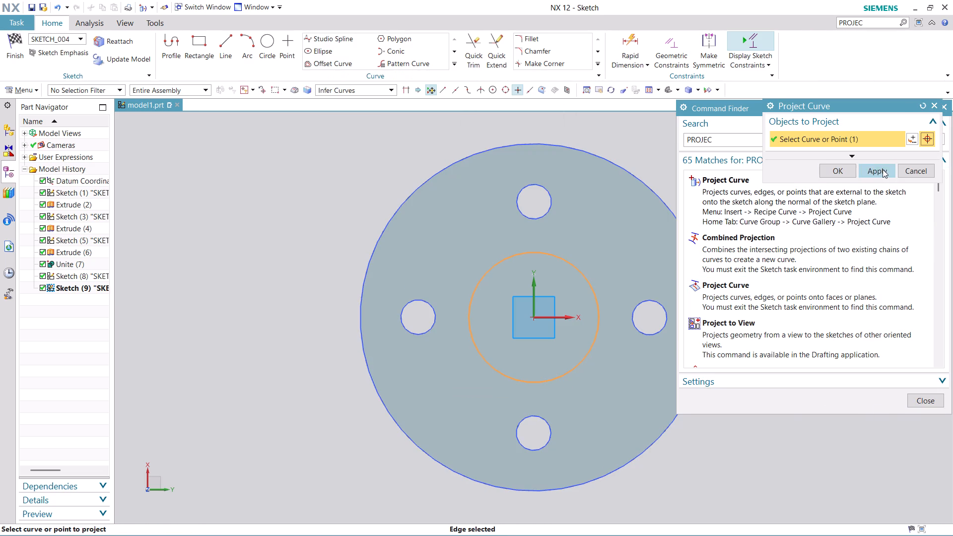
left_click(883, 169)
left_click(925, 175)
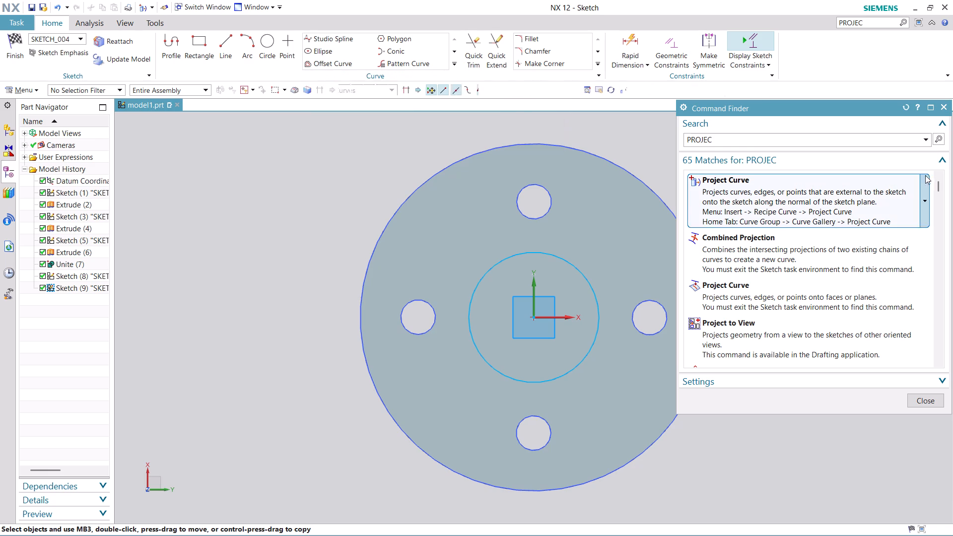
left_click(930, 401)
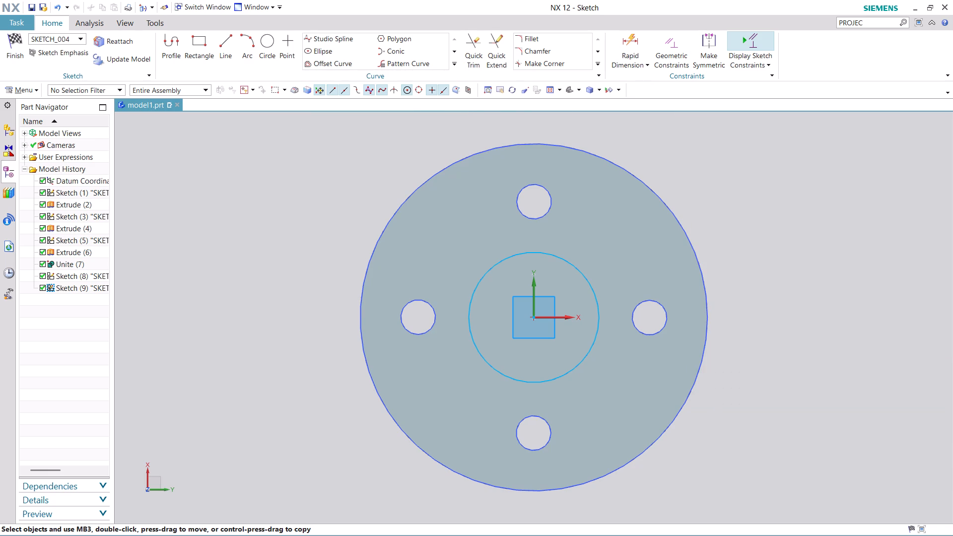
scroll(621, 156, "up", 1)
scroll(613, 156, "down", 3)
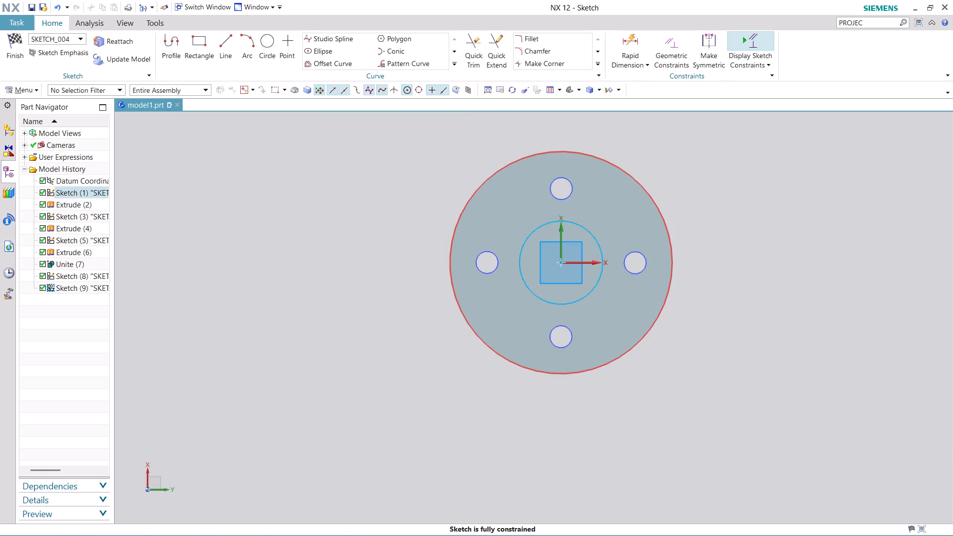
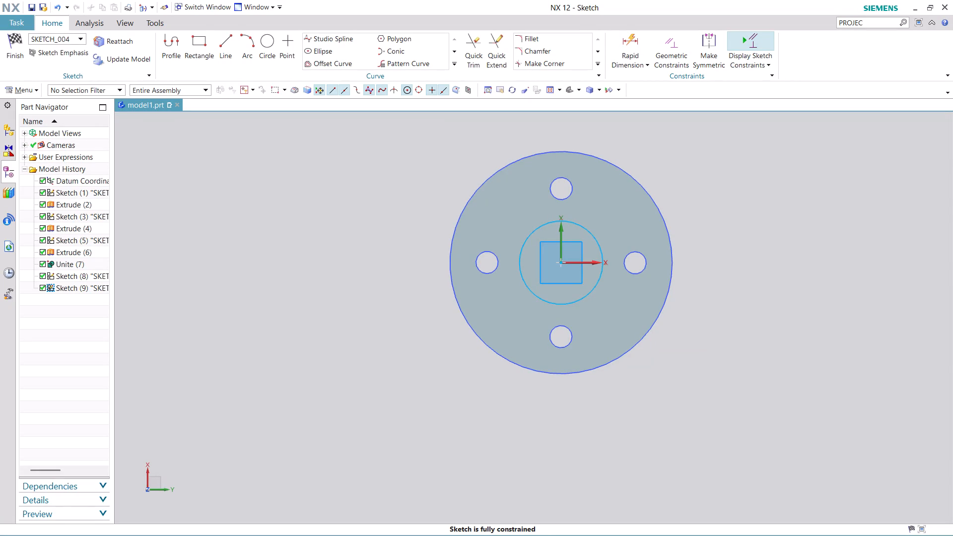
Draw a circle of diameter 27.5*2 mm outside the disc, centred level with the boss centre and about 82 mm from it.
left_click(268, 43)
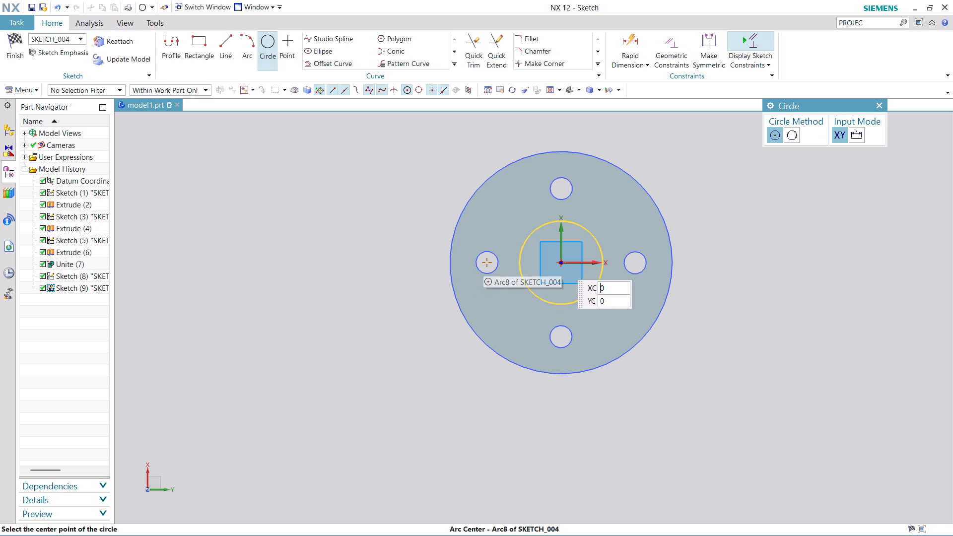
left_click(409, 271)
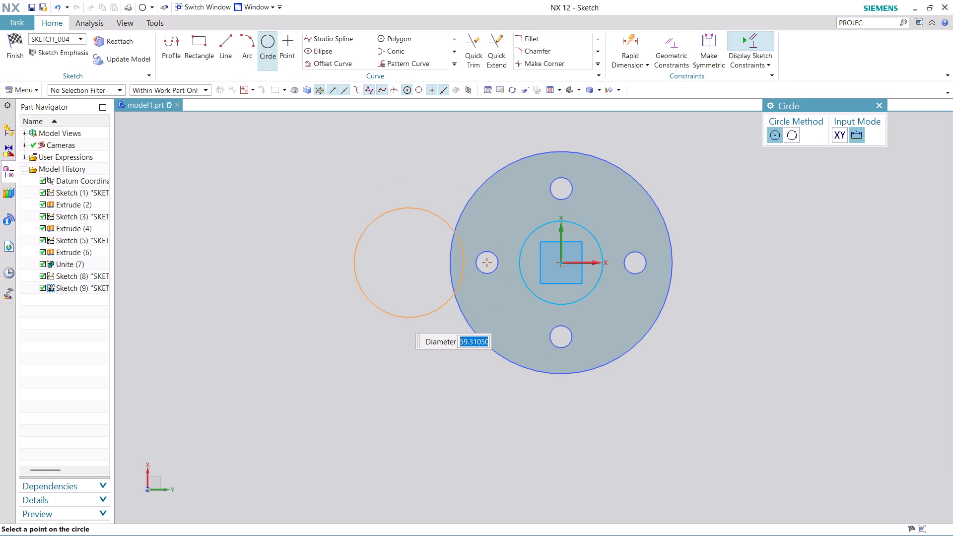
type("27.5")
key("asterisk")
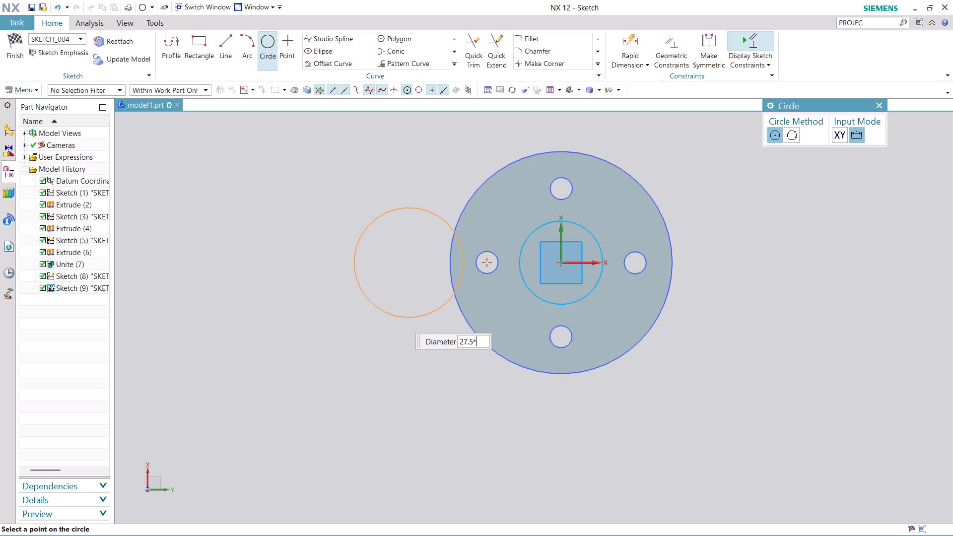
key("2")
key("Return")
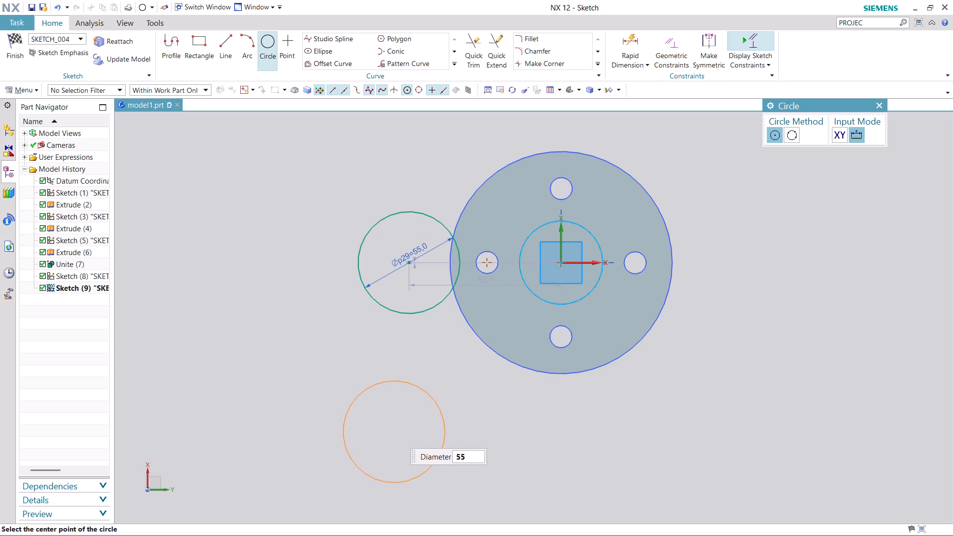
key("Escape")
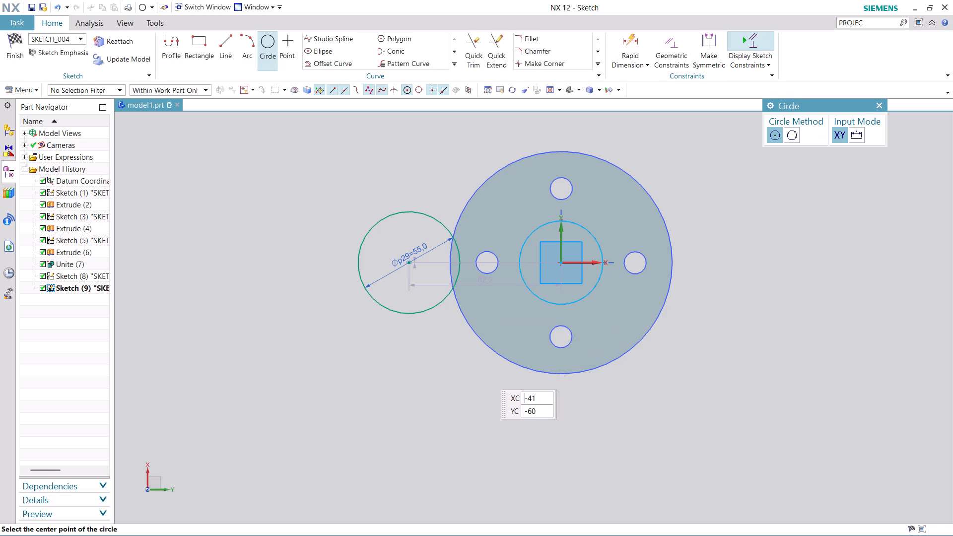
key("Escape")
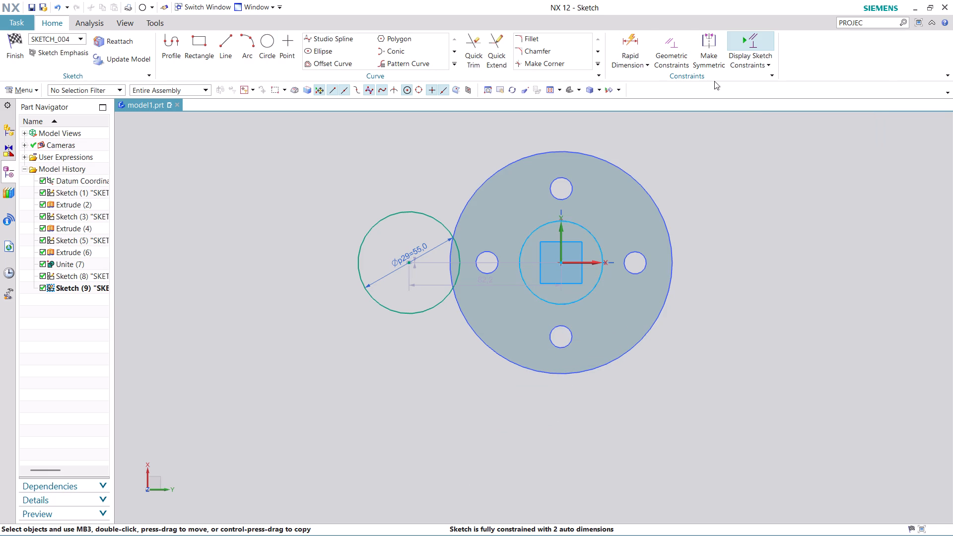
left_click(678, 48)
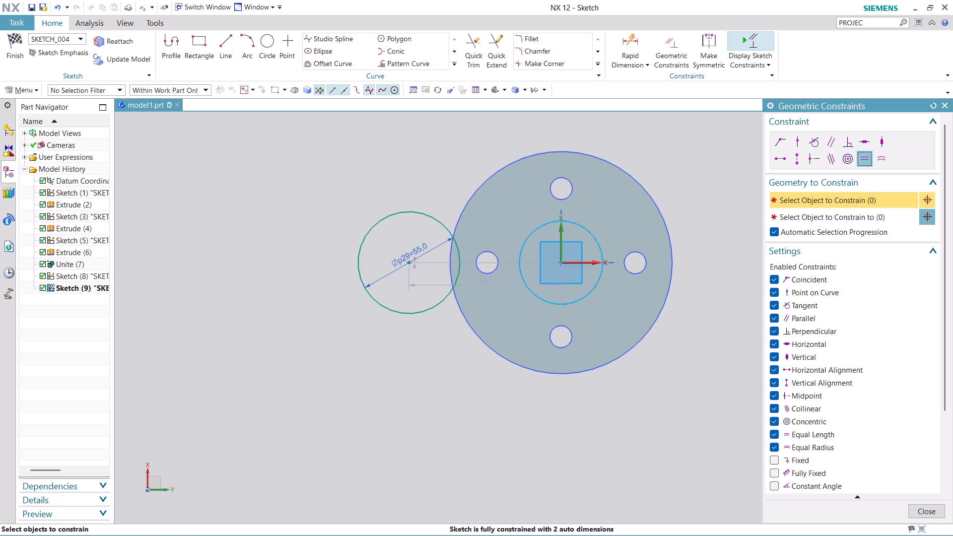
key("Escape")
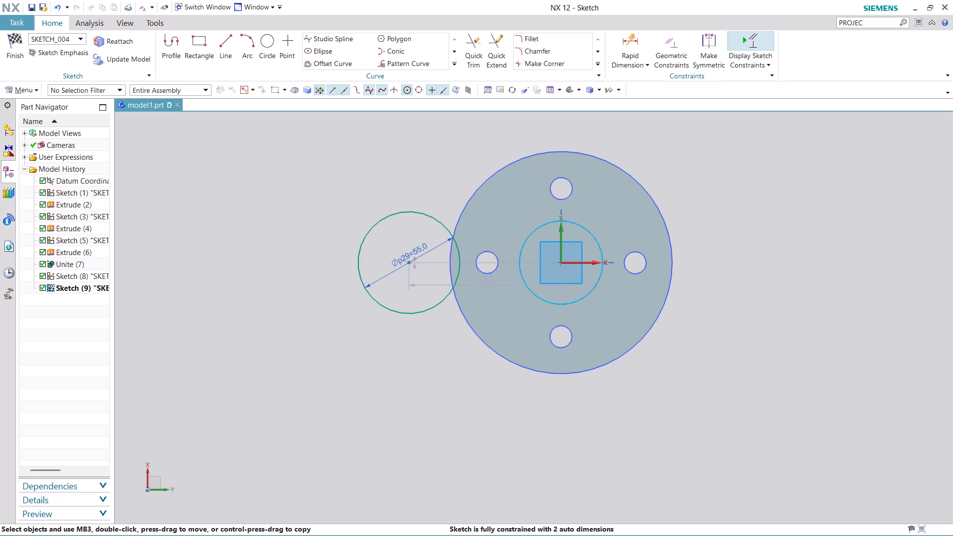
Edit the projected boss circle and start adding a point to its projected objects, with the offset option Along Curve.
right_click(594, 288)
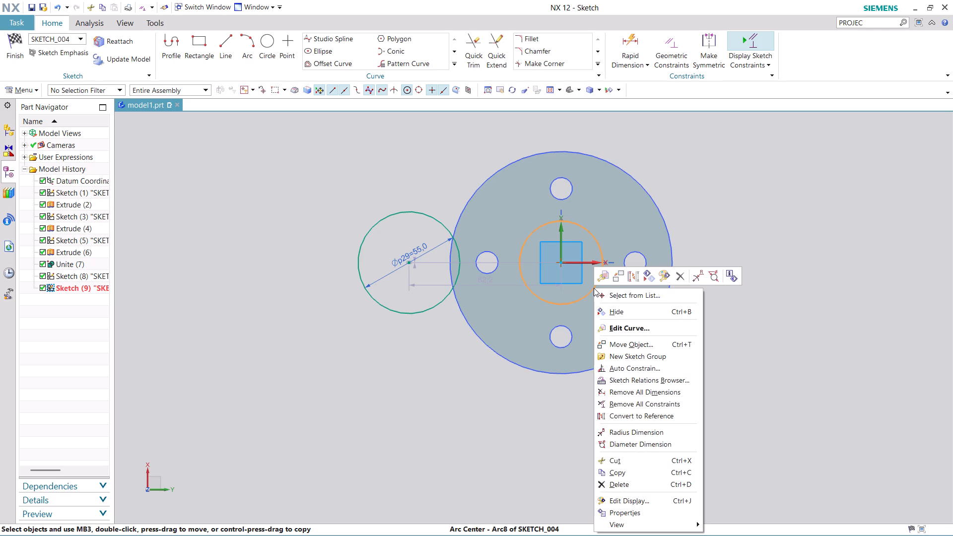
left_click(643, 331)
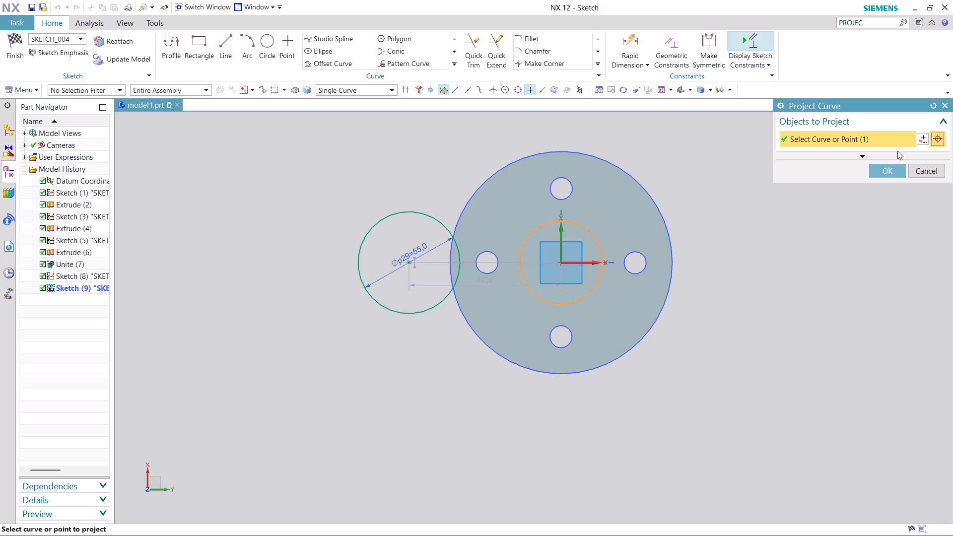
left_click(866, 155)
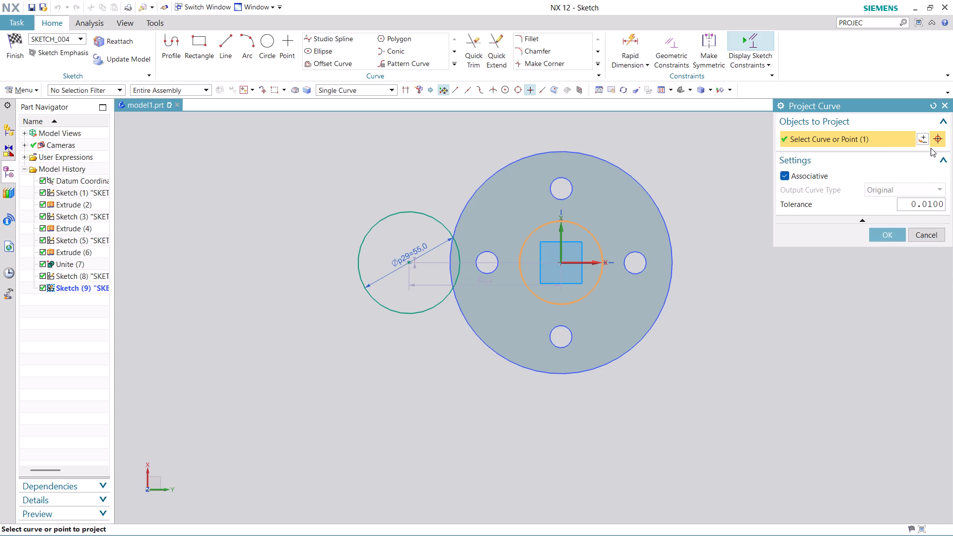
left_click(945, 121)
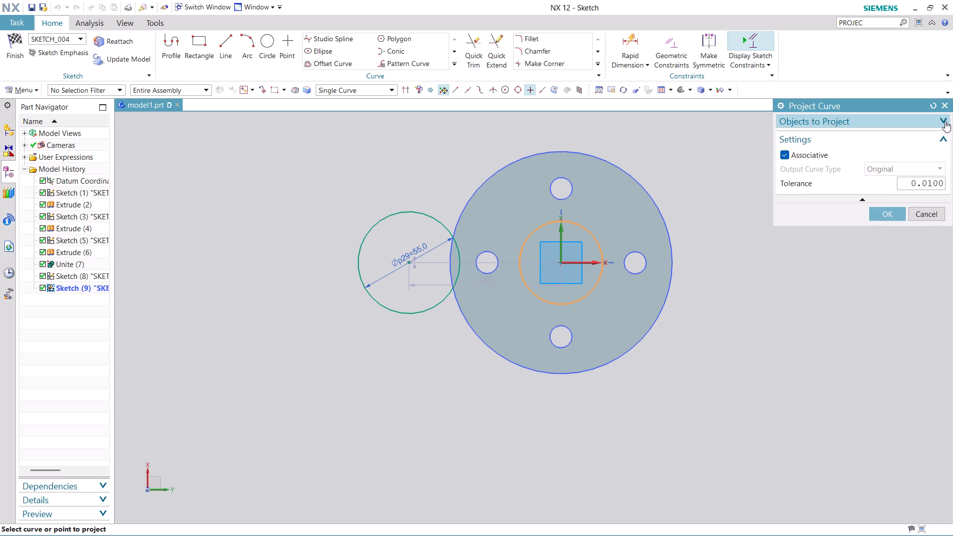
left_click(945, 121)
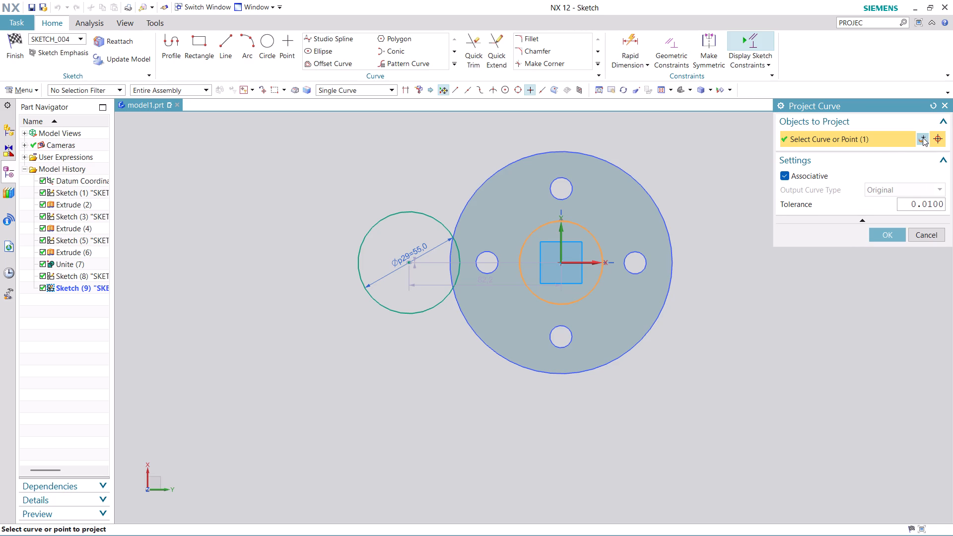
left_click(922, 139)
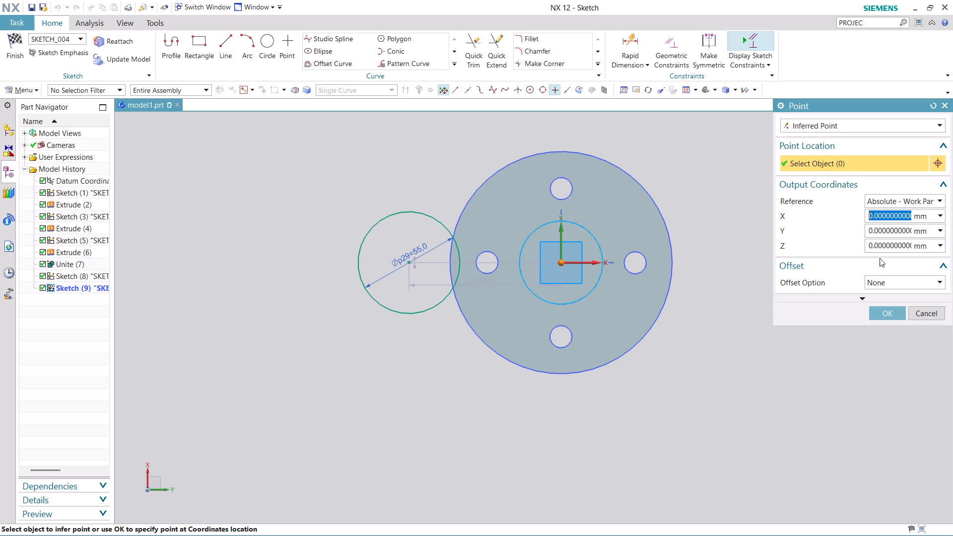
left_click(920, 277)
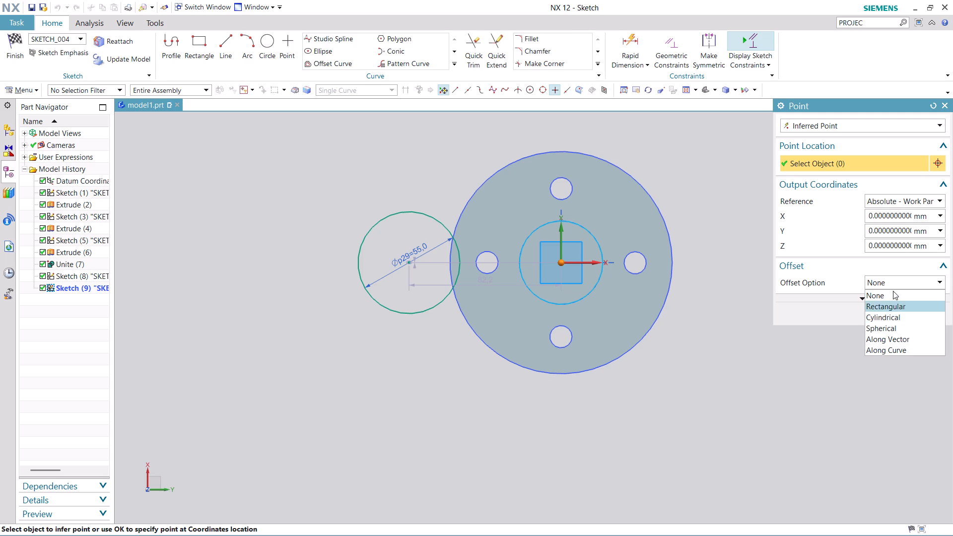
left_click(882, 269)
left_click(882, 269)
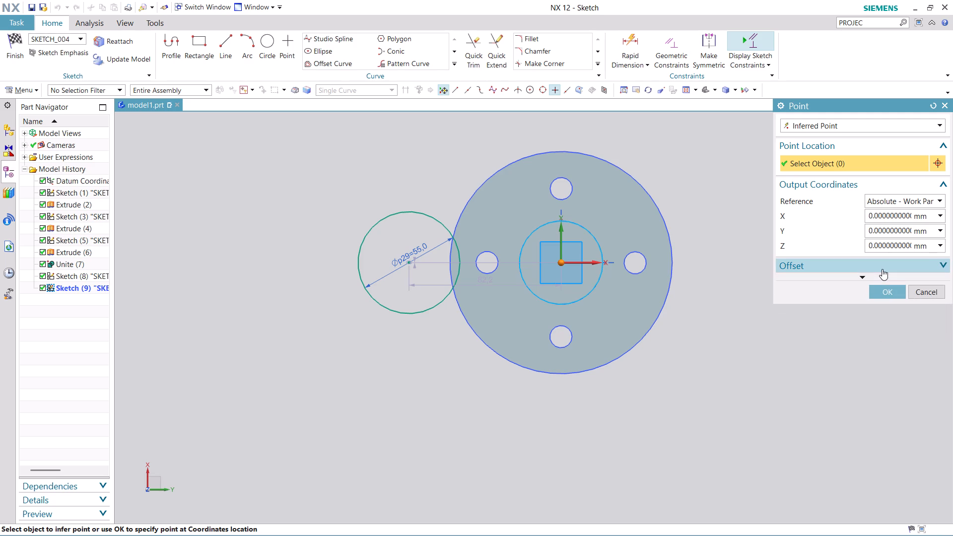
left_click(882, 269)
left_click(846, 289)
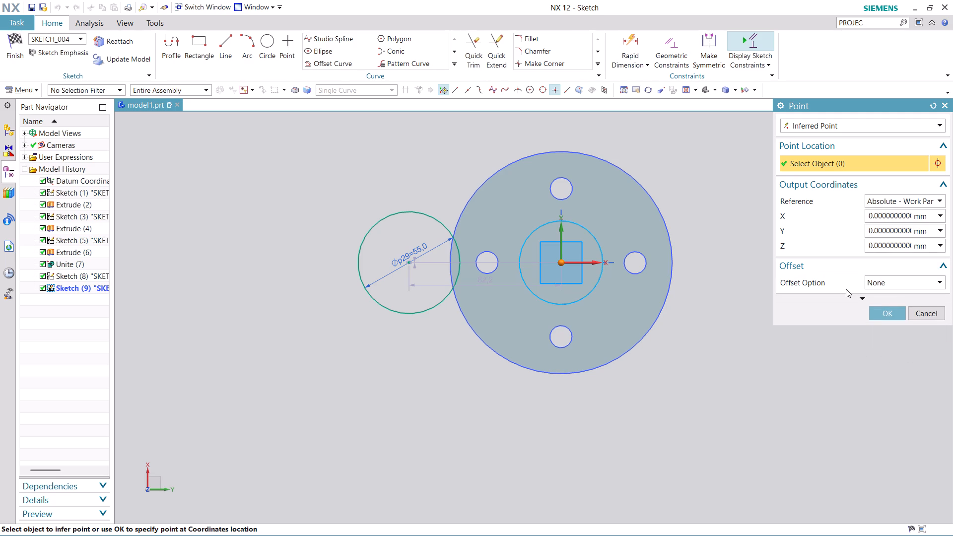
left_click(939, 281)
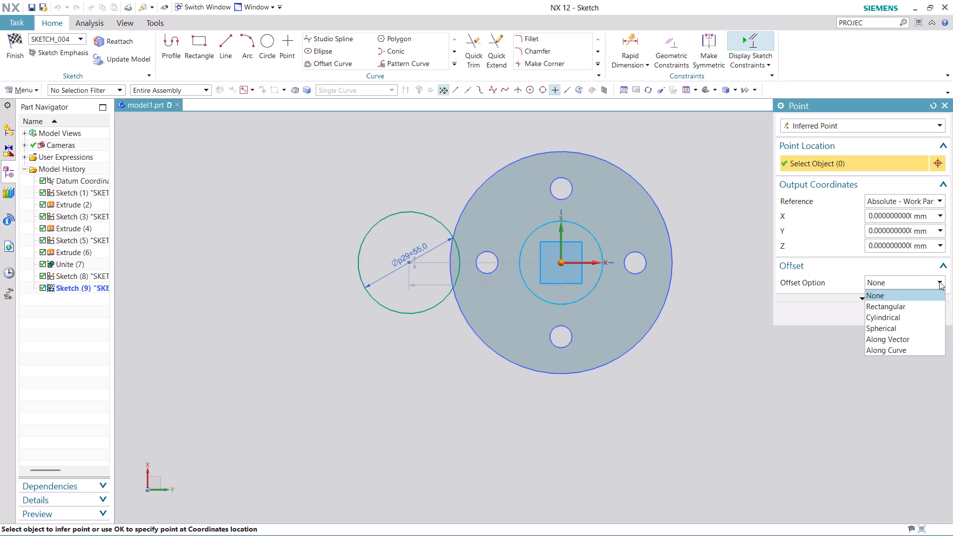
scroll(928, 306, "down", 2)
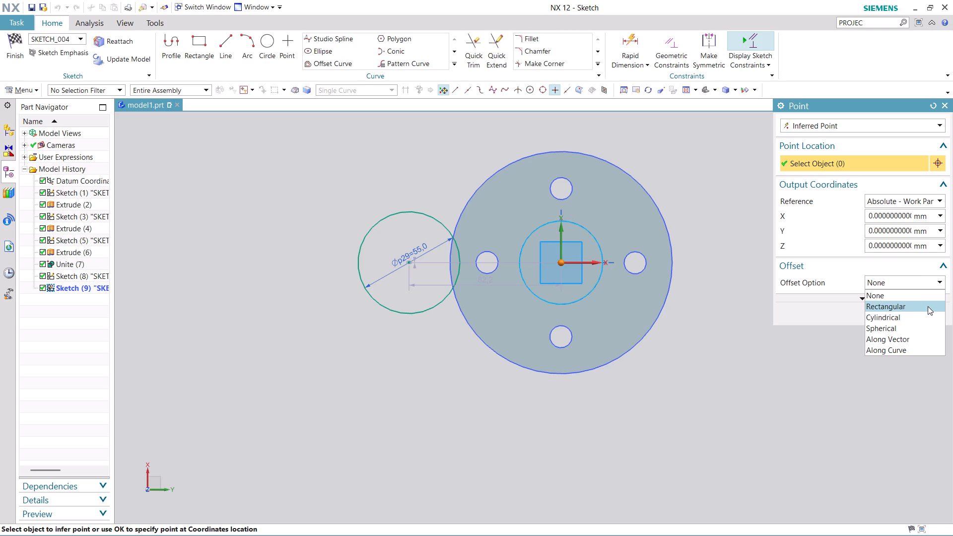
scroll(928, 306, "down", 1)
left_click(906, 346)
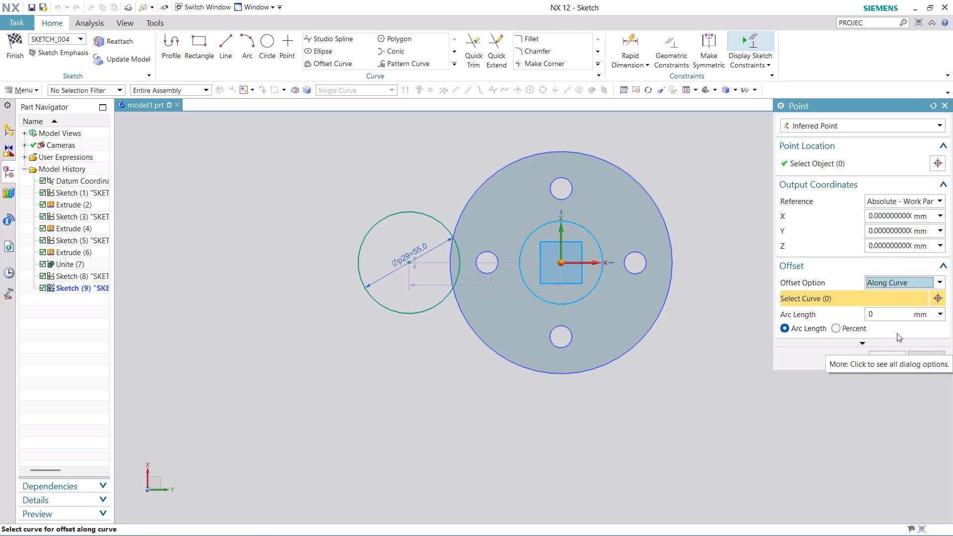
Enter an arc length of 27.5*2 mm, use the boss's circular edge as offset curve, and add the point to the projection.
left_click(884, 314)
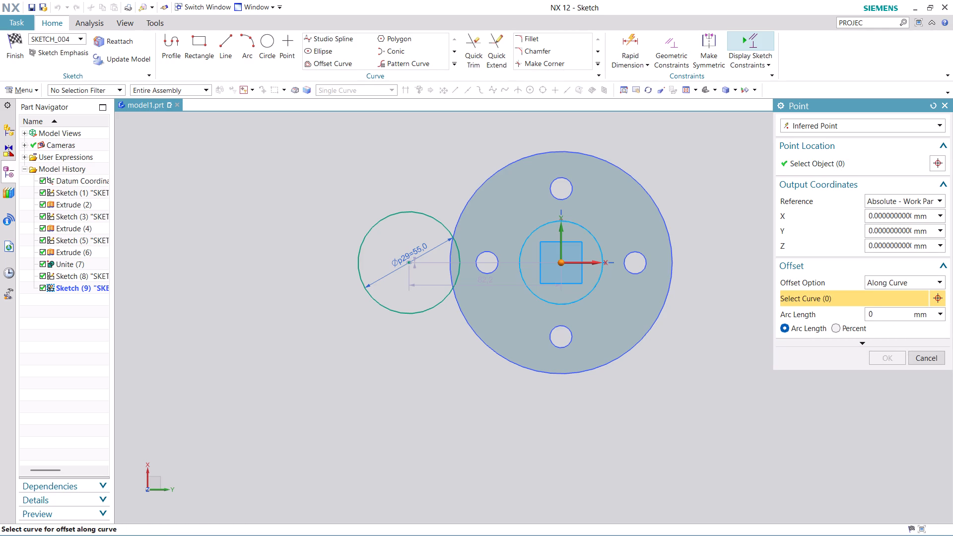
left_click_drag(884, 314, 866, 319)
type("27")
type(".5")
key("asterisk")
key("2")
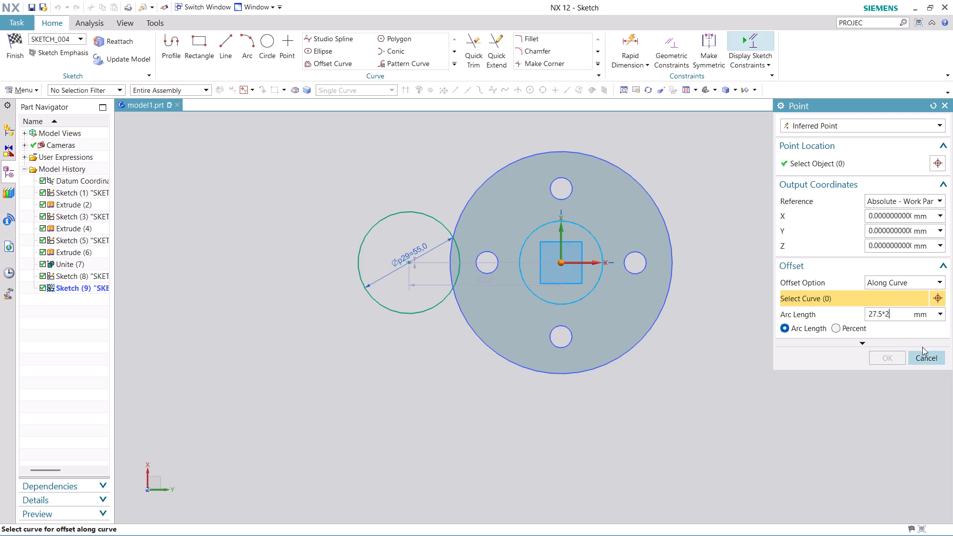
left_click(580, 302)
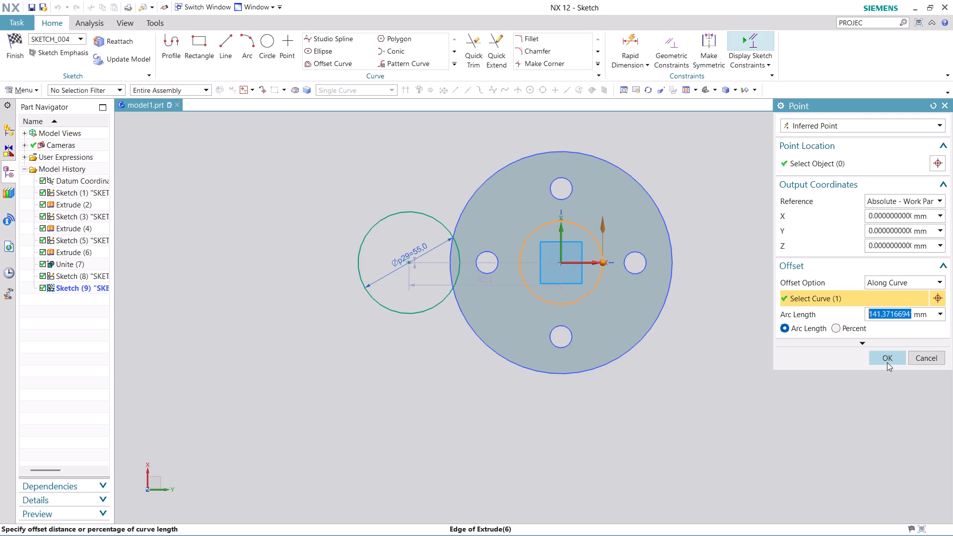
left_click(888, 360)
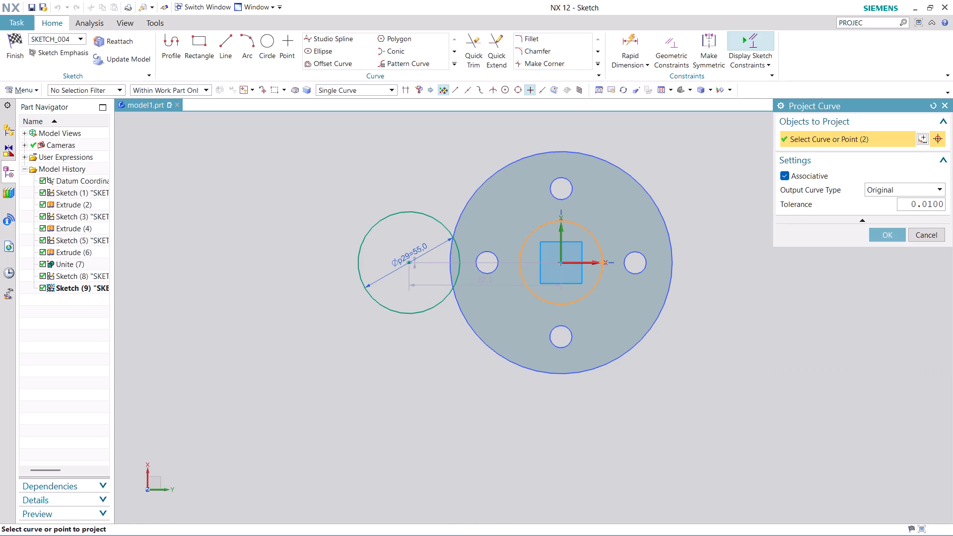
left_click(888, 237)
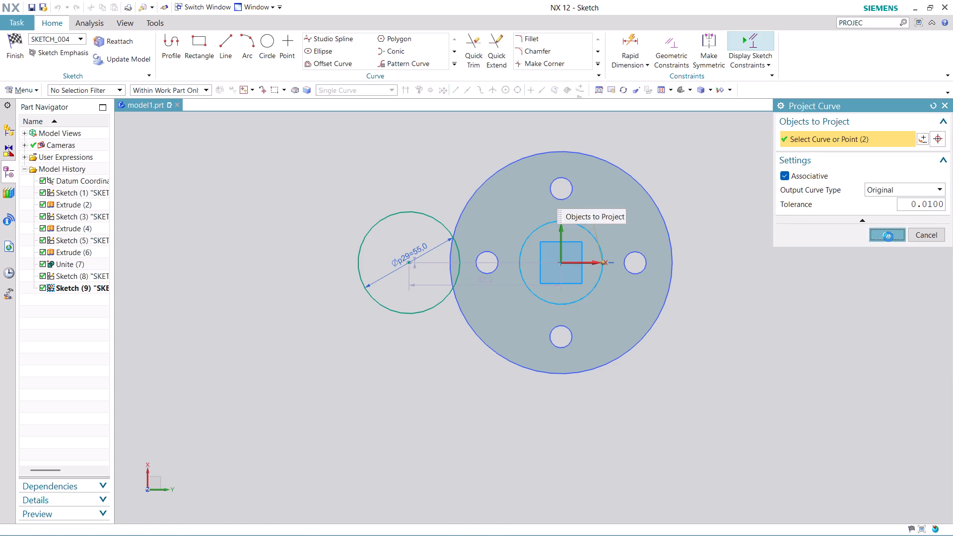
Examine the new circle and the projected boss edge against the flange from several angles.
scroll(682, 294, "up", 4)
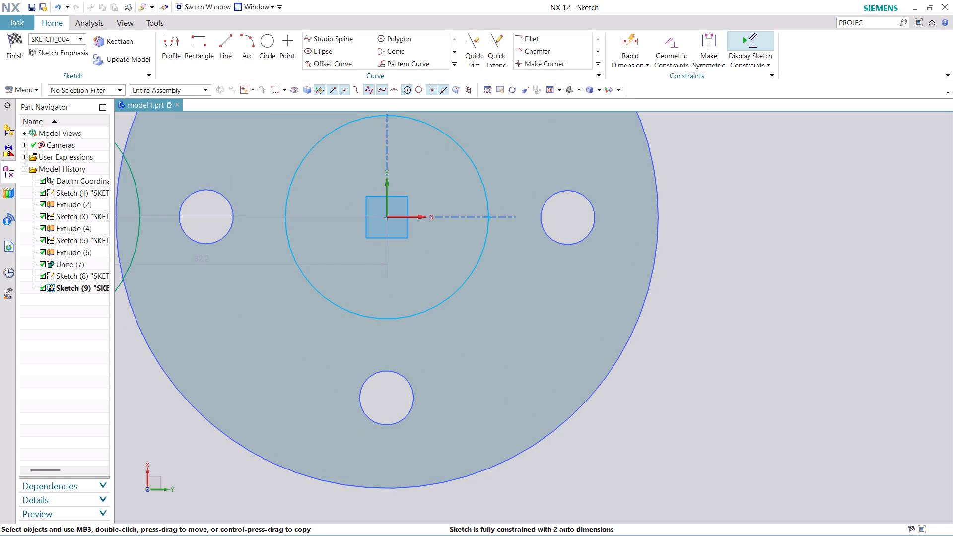
scroll(560, 333, "down", 3)
scroll(338, 373, "down", 2)
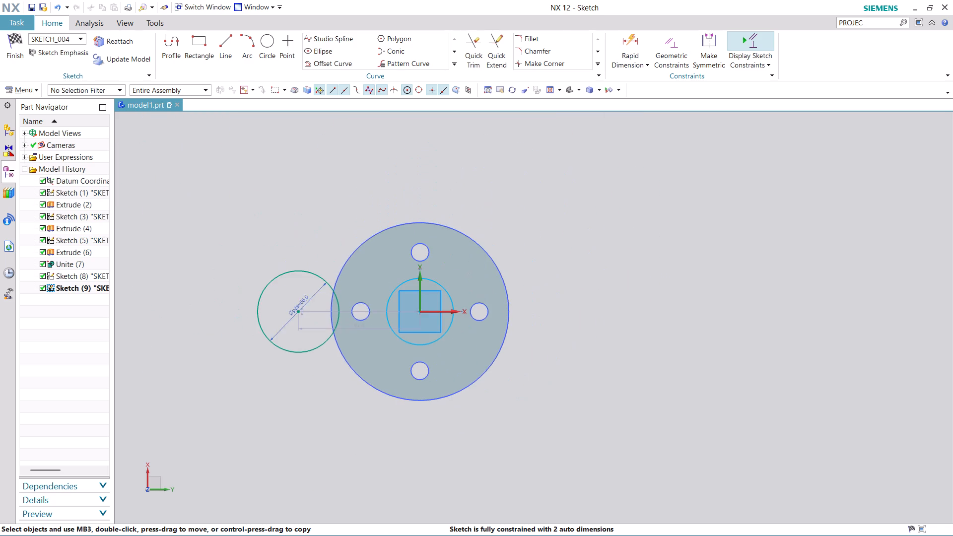
middle_click_drag(329, 394, 370, 452)
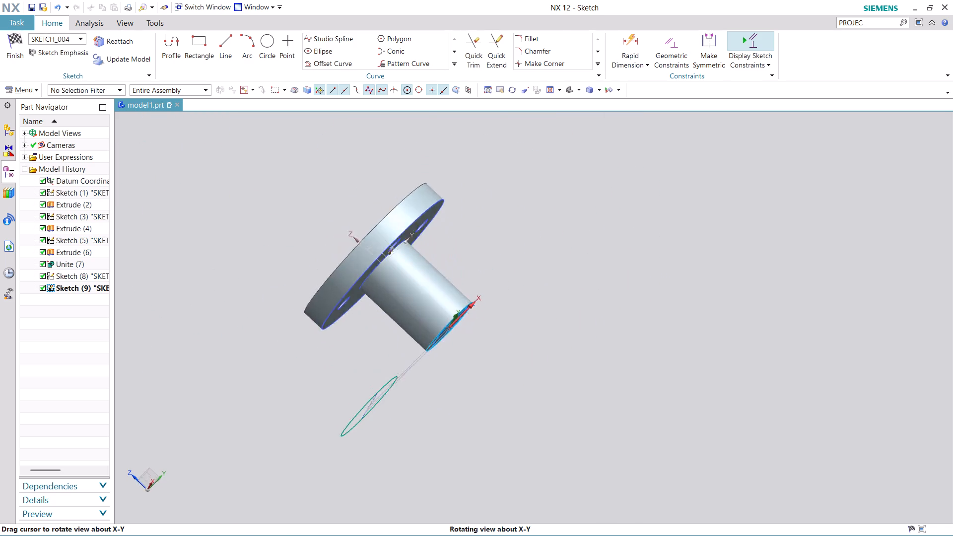
middle_click_drag(370, 452, 287, 416)
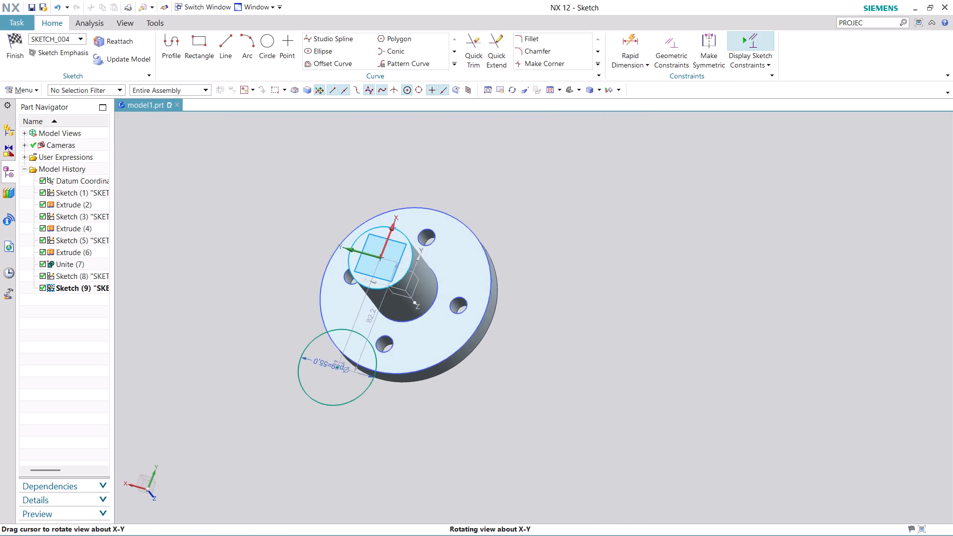
middle_click_drag(287, 416, 295, 432)
scroll(323, 299, "up", 1)
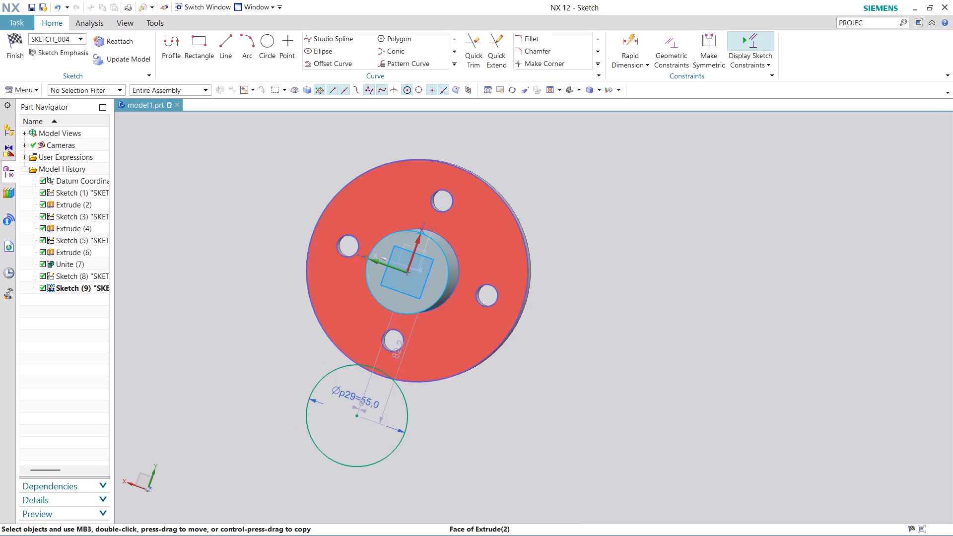
scroll(488, 320, "up", 3)
scroll(404, 421, "down", 3)
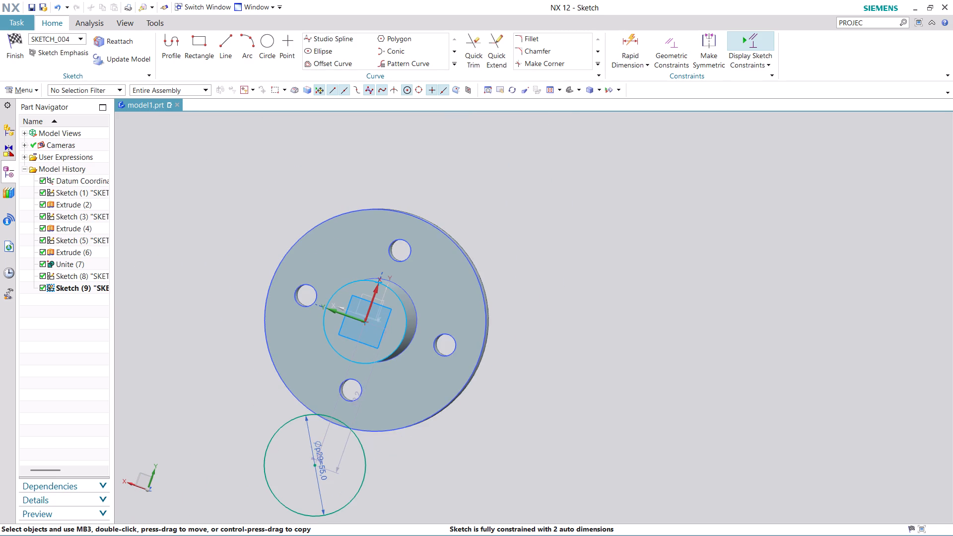
scroll(389, 454, "up", 3)
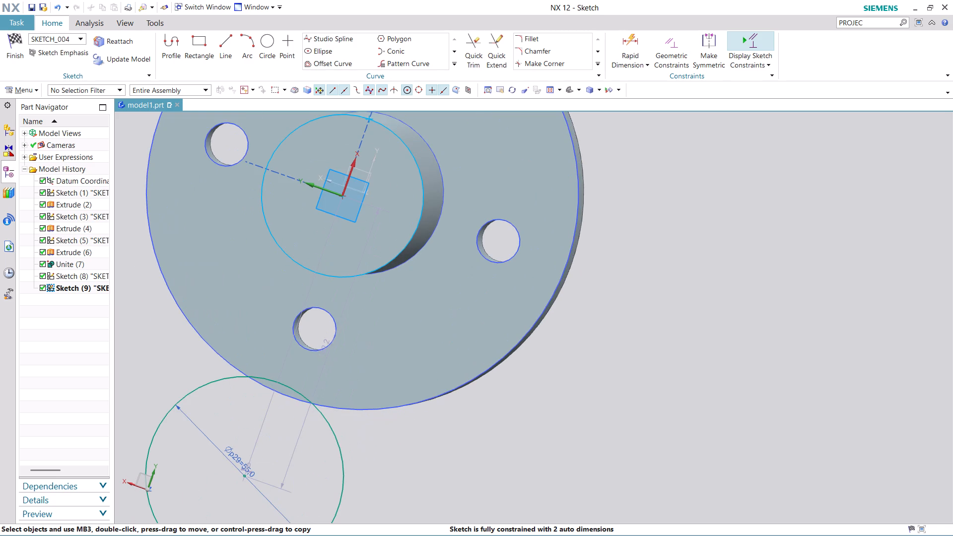
middle_click_drag(383, 446, 380, 420)
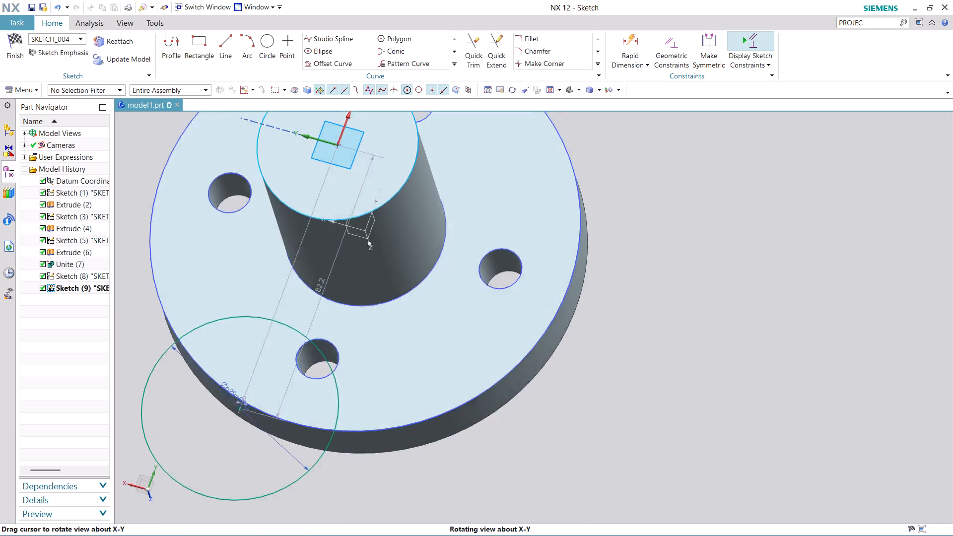
Examine the projected boss circle and the circle beside the disc from several angles.
middle_click_drag(380, 420, 311, 425)
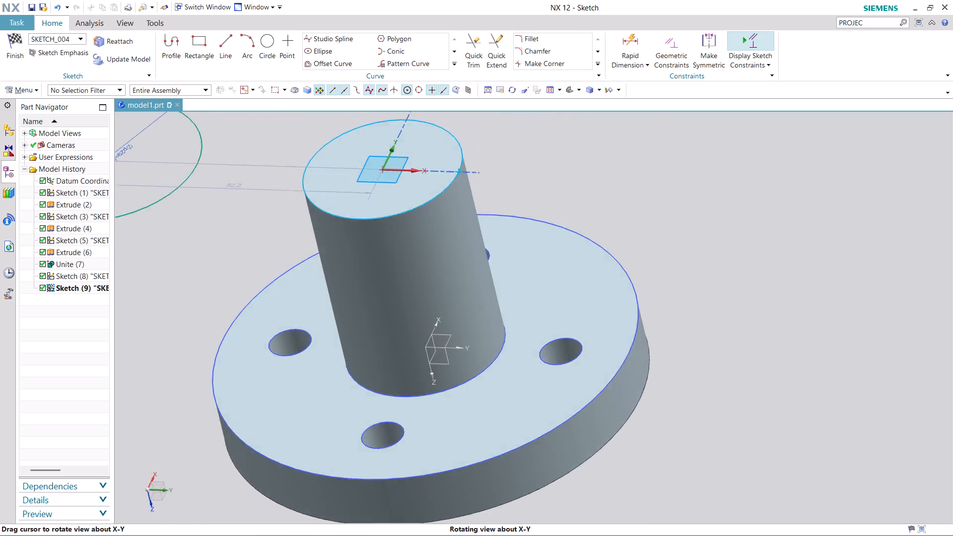
middle_click_drag(311, 425, 322, 466)
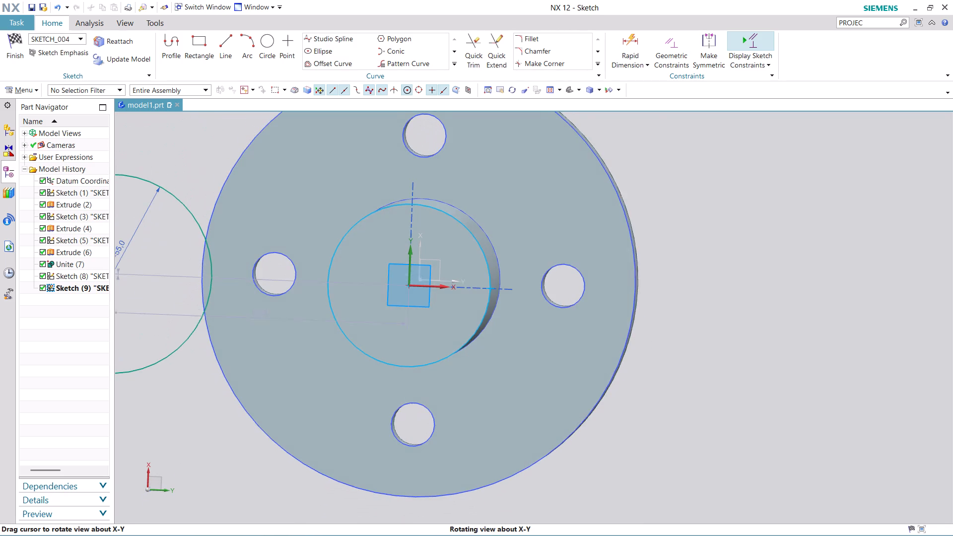
middle_click_drag(322, 466, 324, 463)
right_click(436, 355)
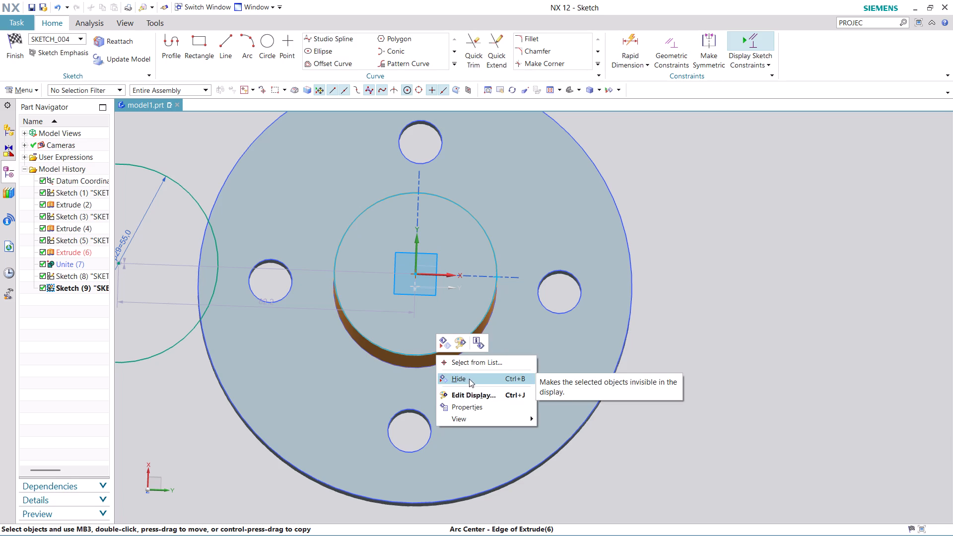
scroll(677, 304, "down", 3)
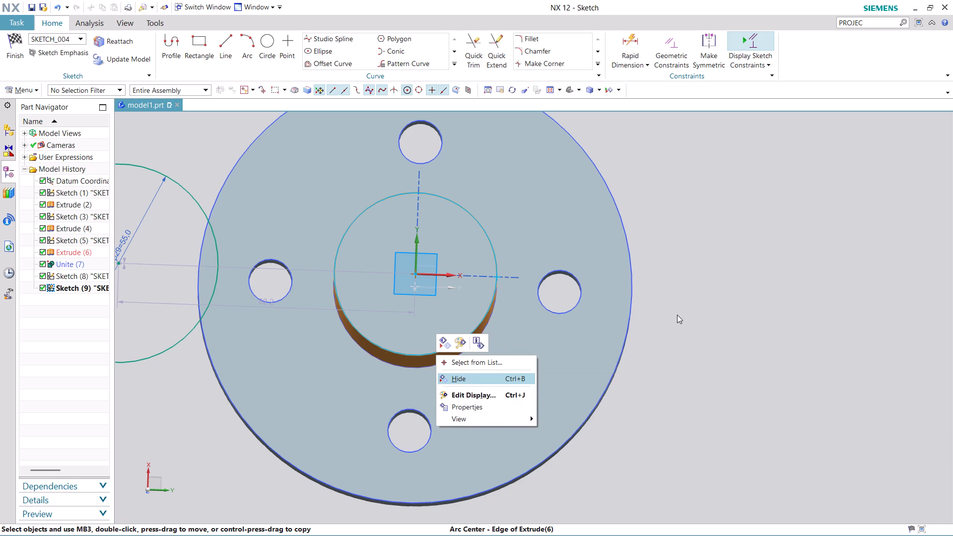
scroll(656, 340, "down", 4)
scroll(651, 343, "up", 2)
key("Escape")
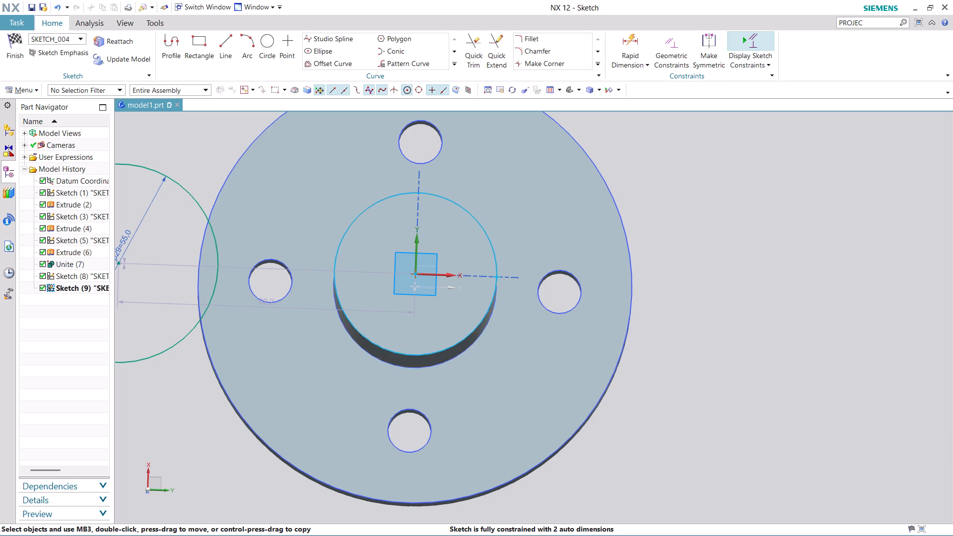
scroll(633, 328, "up", 2)
scroll(475, 335, "up", 3)
scroll(476, 334, "down", 11)
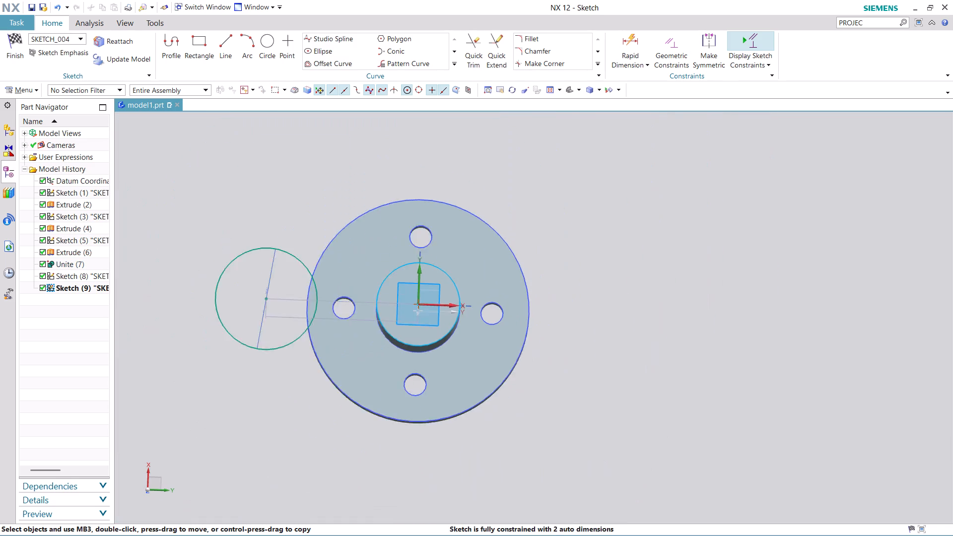
scroll(479, 334, "down", 1)
middle_click_drag(648, 306, 681, 316)
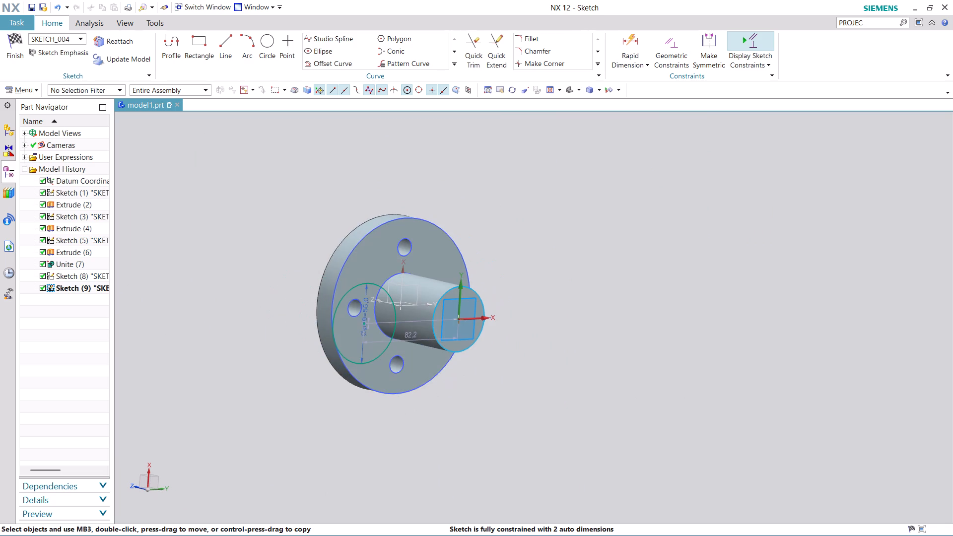
scroll(507, 377, "down", 1)
Delete the projected boss-edge circle from the sketch.
scroll(497, 371, "up", 4)
middle_click_drag(524, 354, 479, 350)
right_click(401, 319)
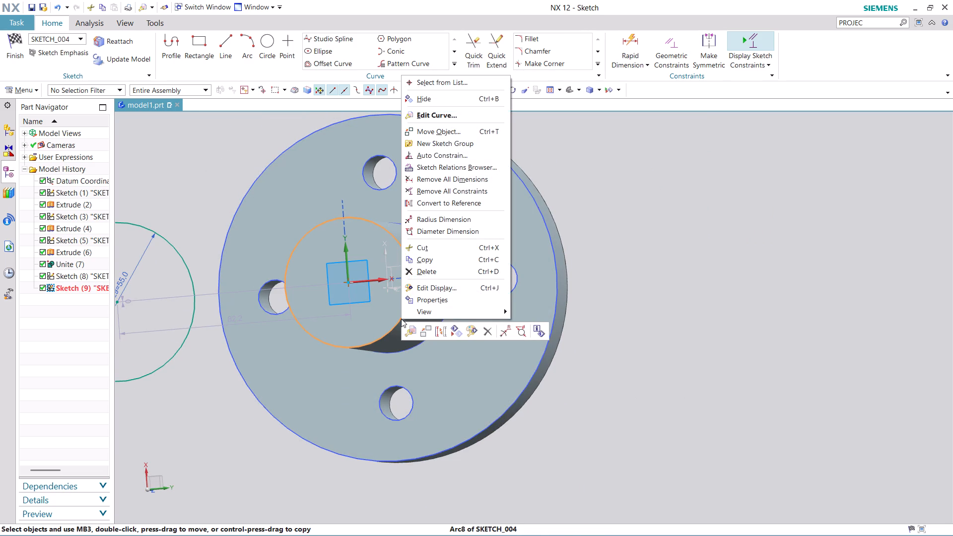
left_click(434, 275)
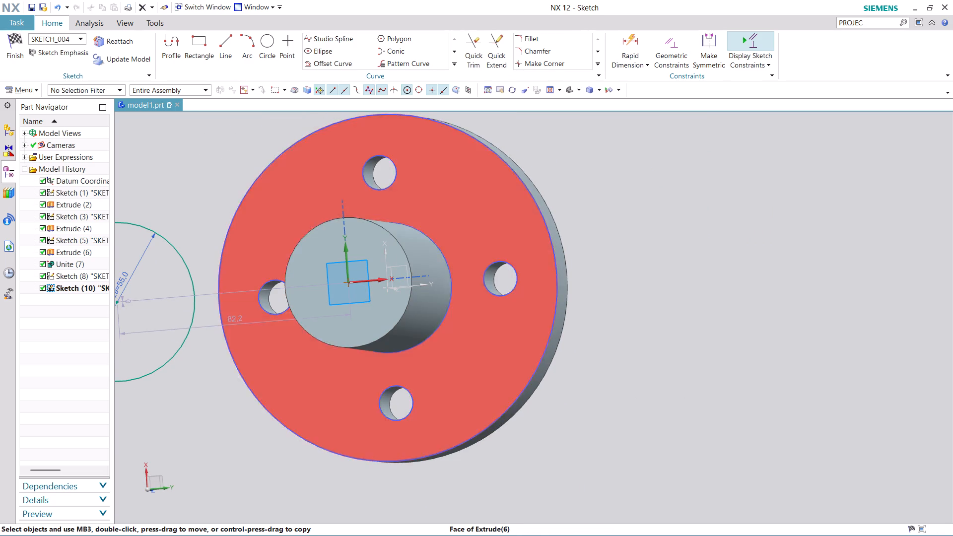
Draw a circle of diameter 27.5*2 mm centred on the sketch origin at the boss end face.
middle_click_drag(665, 212, 683, 216)
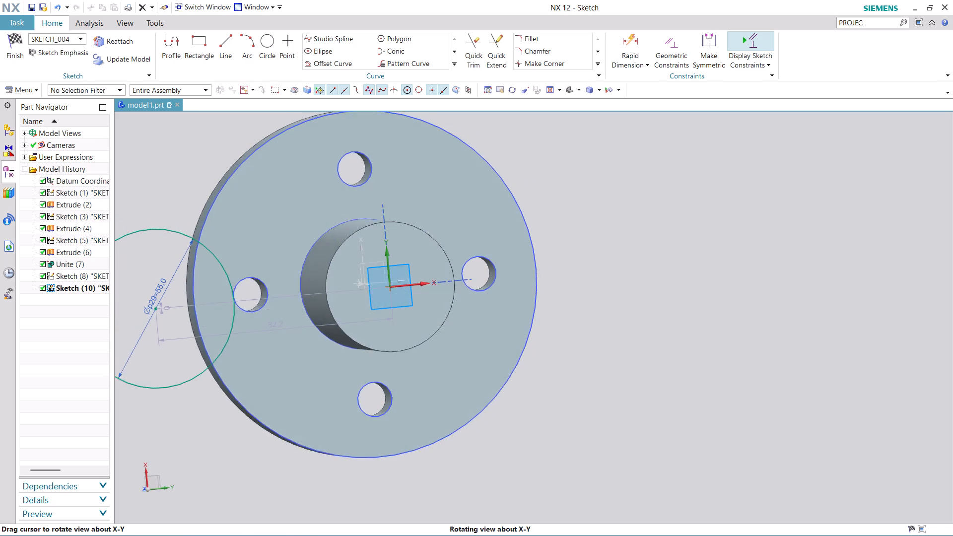
middle_click_drag(683, 216, 681, 217)
left_click(264, 45)
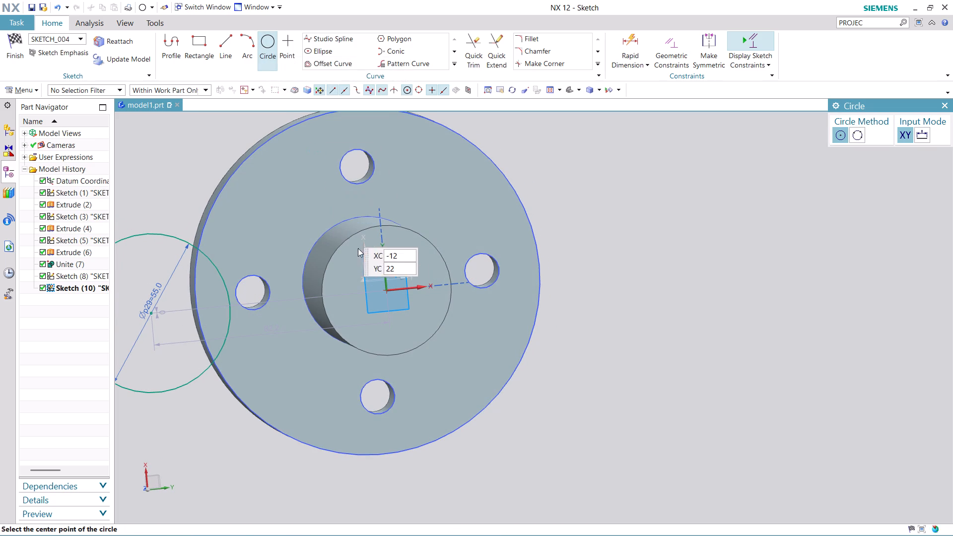
left_click(386, 290)
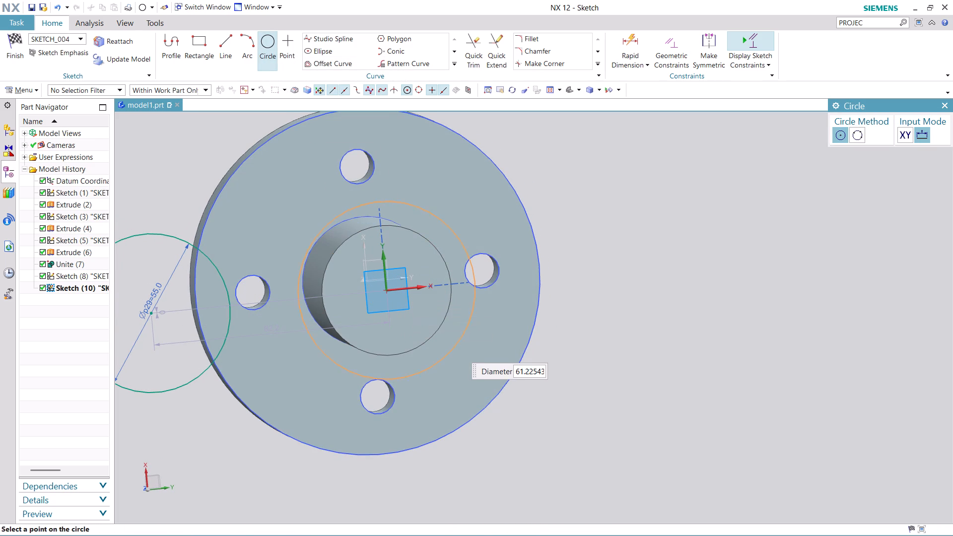
type("27.5")
type("*2")
key("Return")
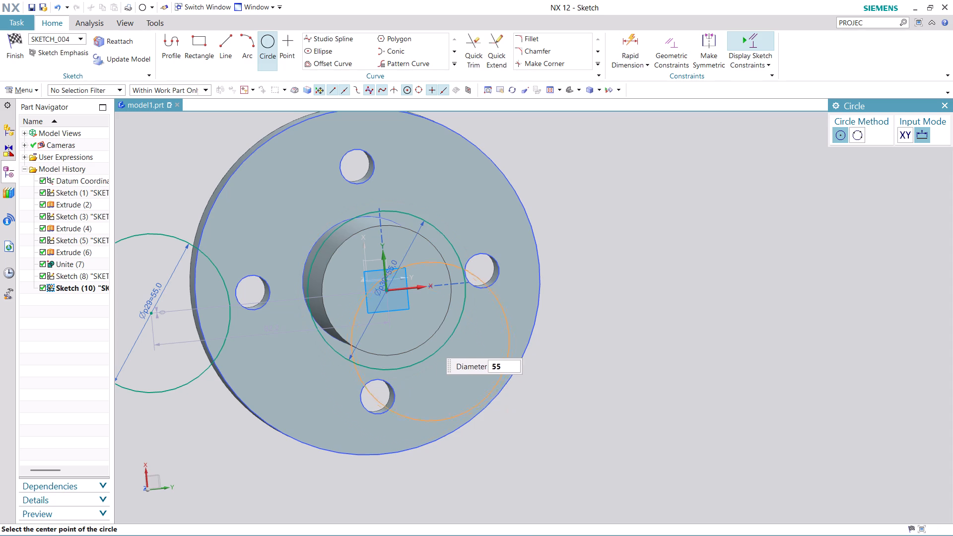
key("Escape")
scroll(299, 412, "down", 6)
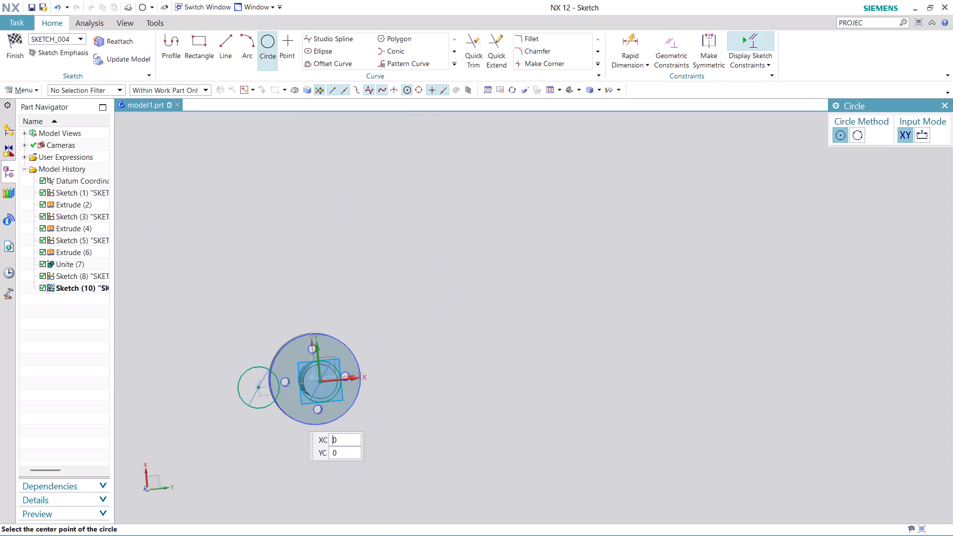
scroll(245, 453, "up", 4)
scroll(425, 230, "up", 2)
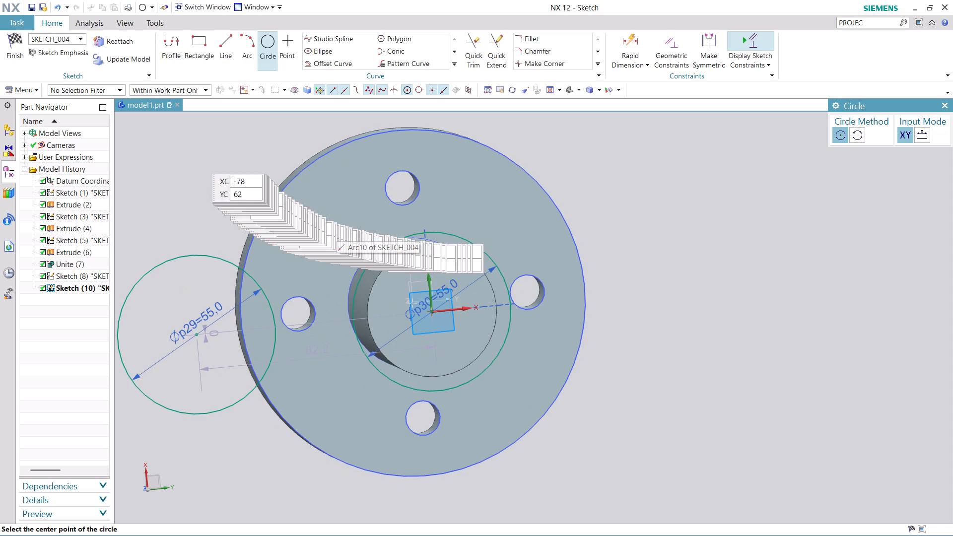
key("Escape")
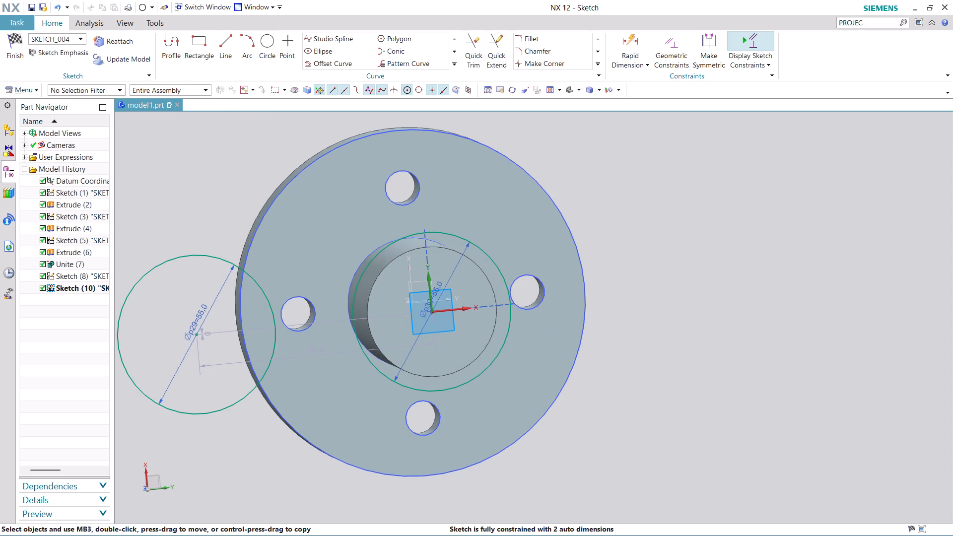
Sketch two horizontal lines about 104 mm long, one above and one below the two 55 mm circles.
left_click(230, 42)
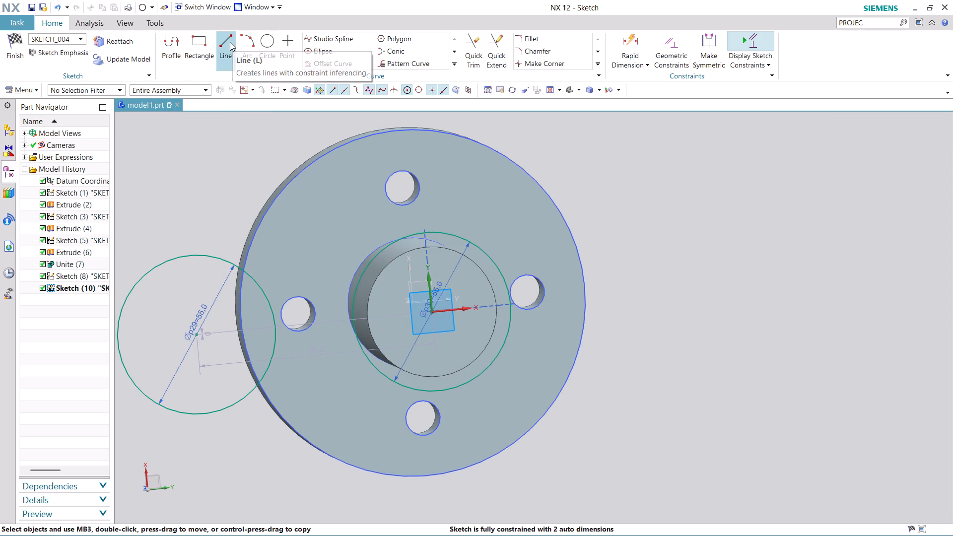
left_click(155, 246)
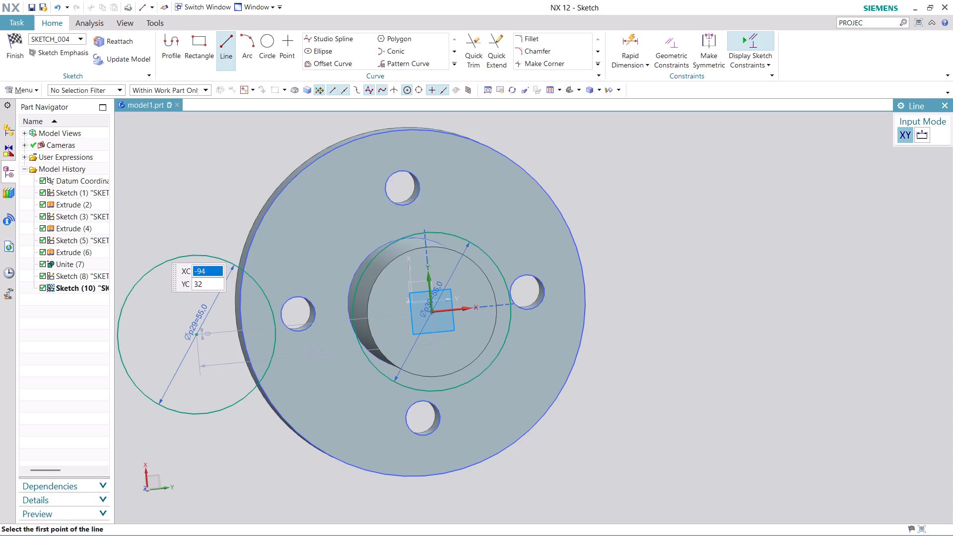
left_click(452, 216)
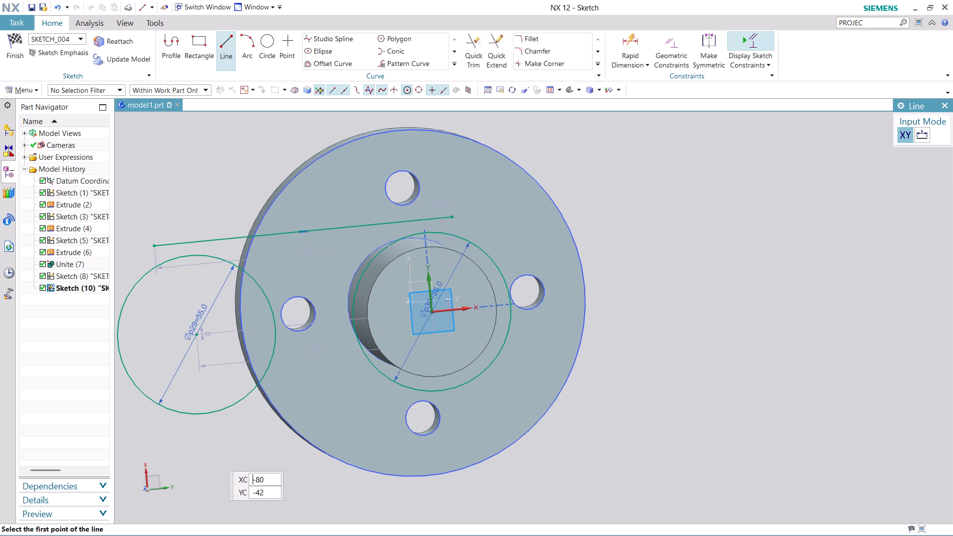
left_click(179, 460)
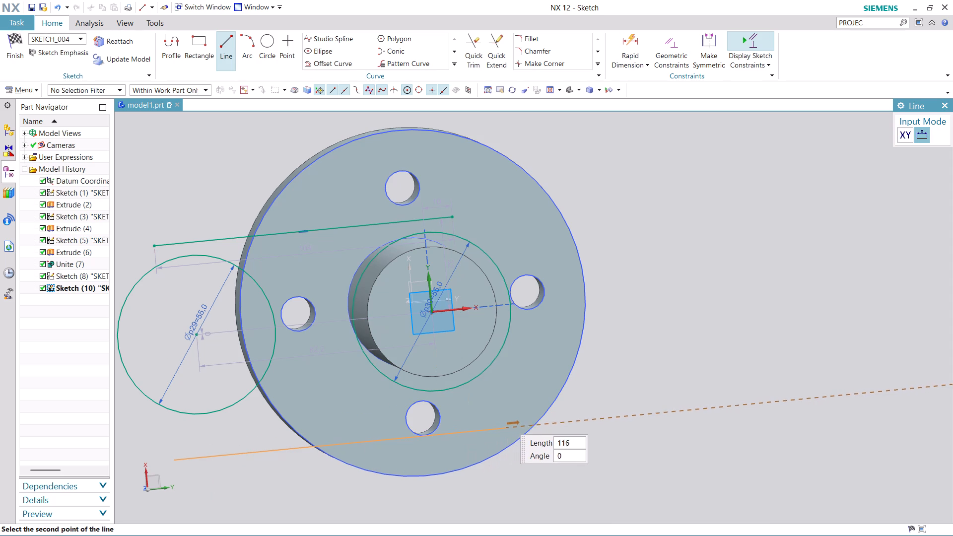
left_click(472, 427)
key("Escape")
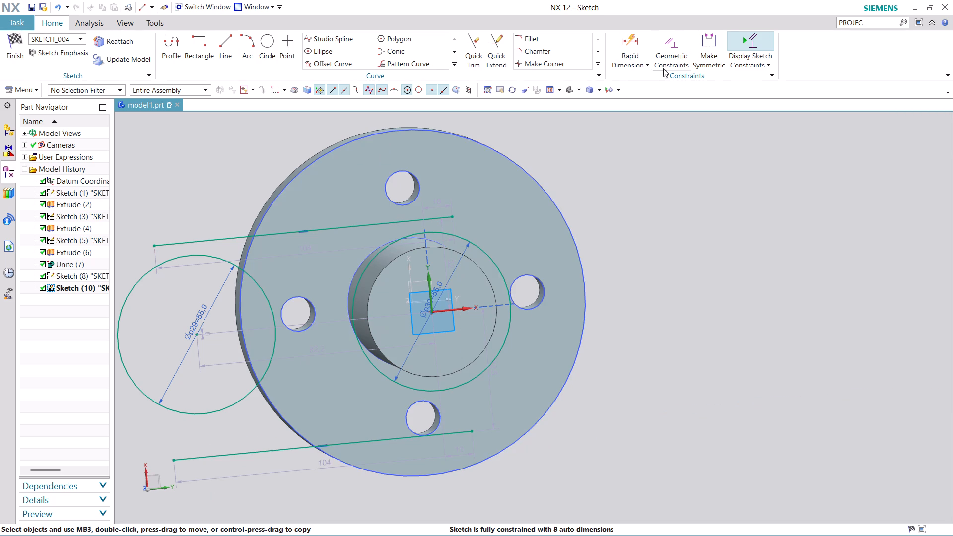
Constrain the upper and lower lines tangent to the 55 mm circle beside the boss.
left_click(682, 45)
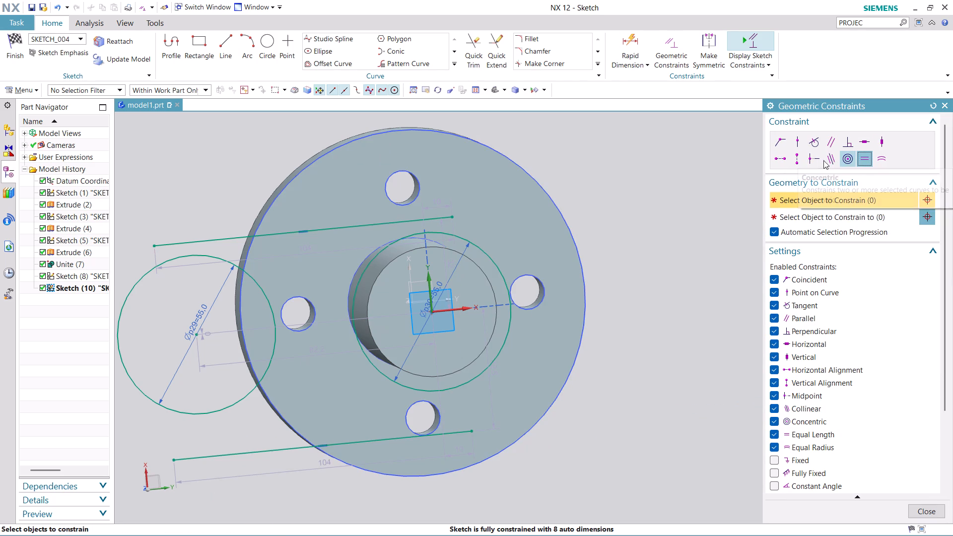
left_click(814, 142)
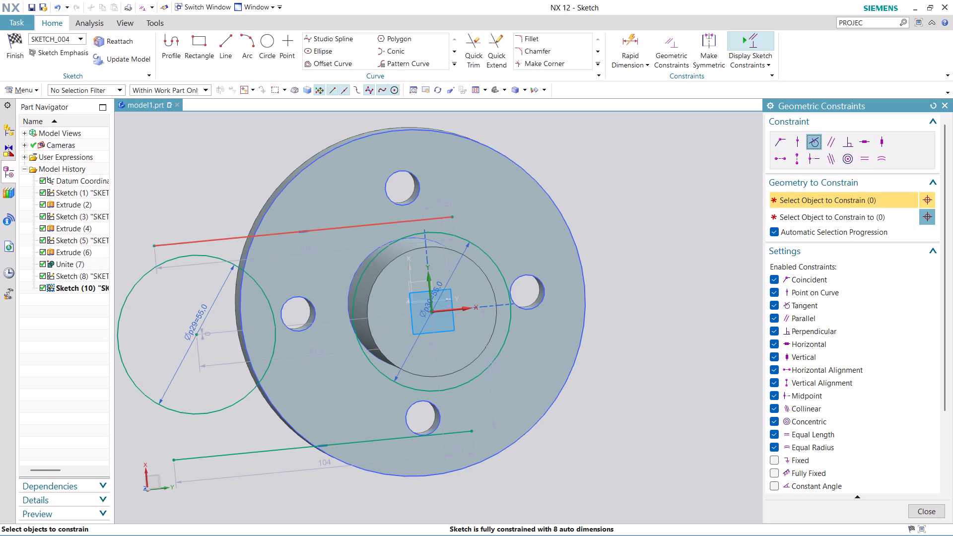
left_click(194, 240)
left_click(202, 256)
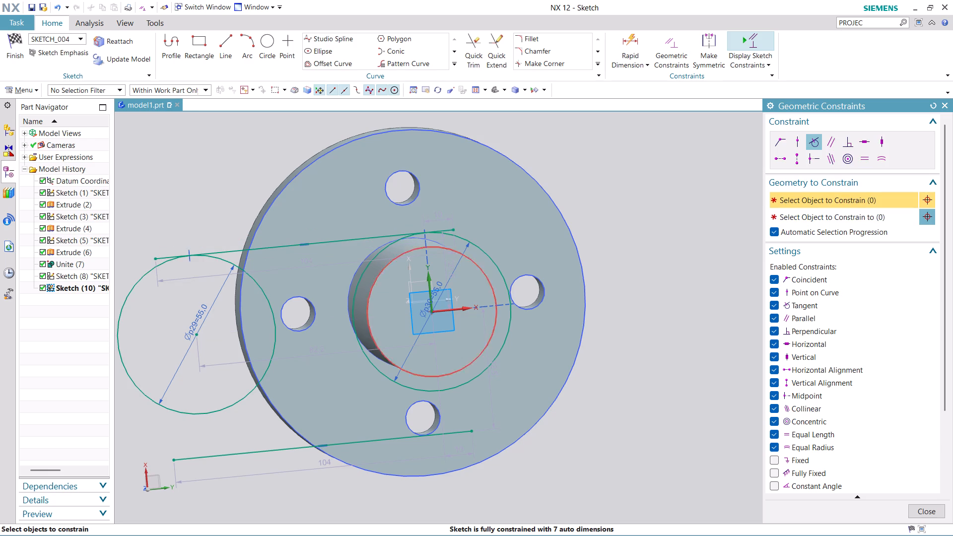
left_click(248, 454)
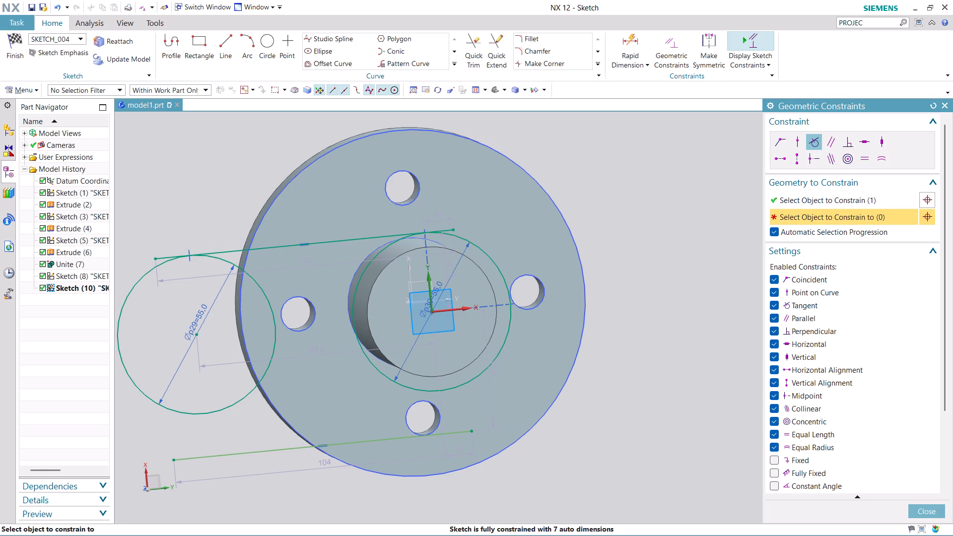
left_click(224, 410)
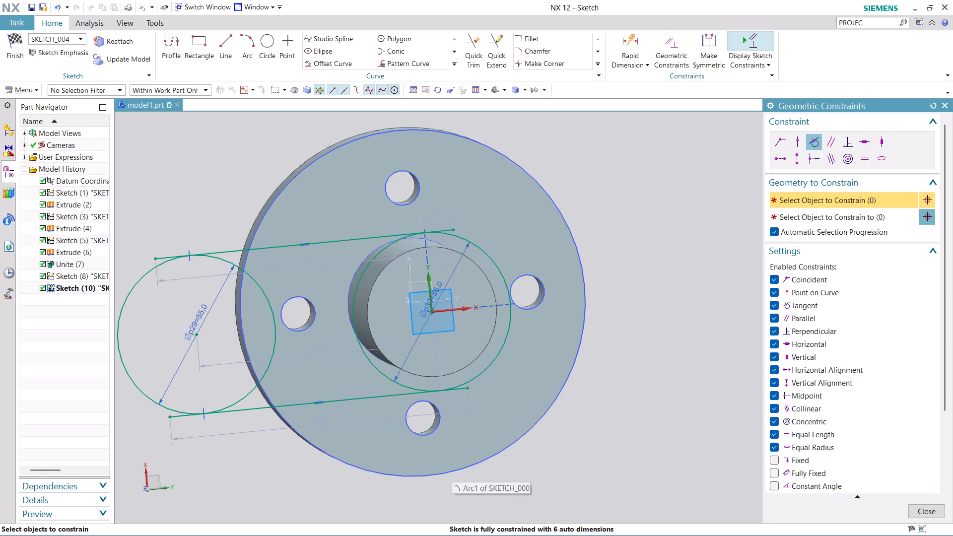
left_click(927, 517)
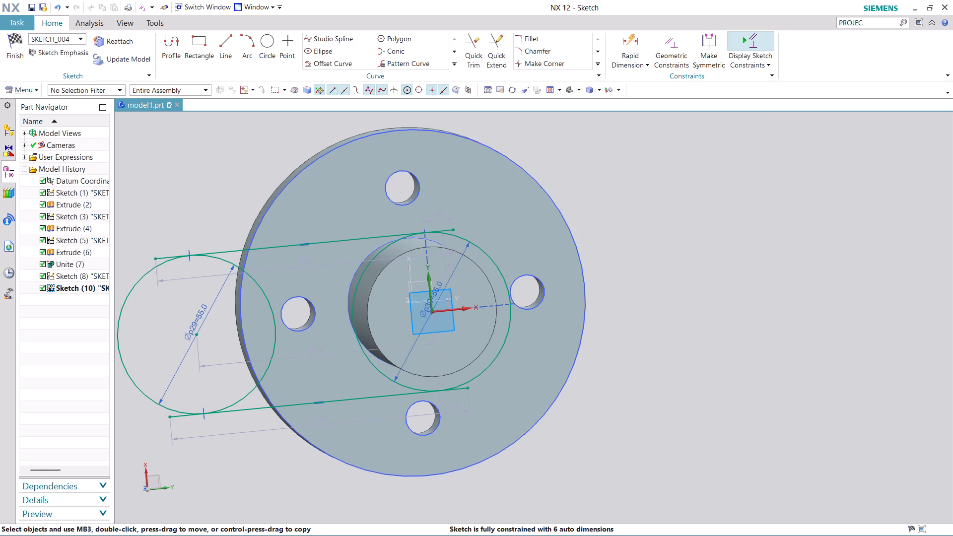
Reposition the horizontal centre-distance dimension above the circles and set it to 40 mm.
left_click(636, 40)
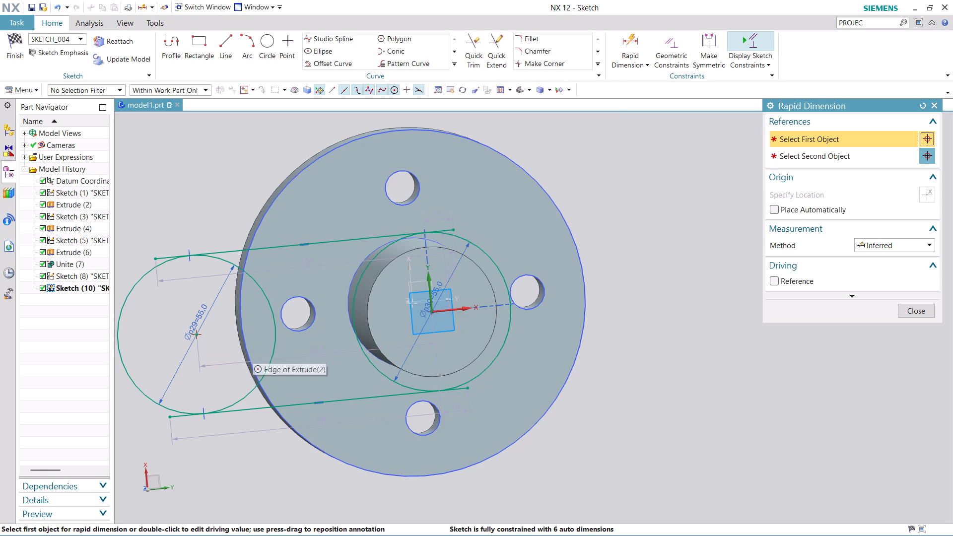
left_click_drag(316, 355, 280, 168)
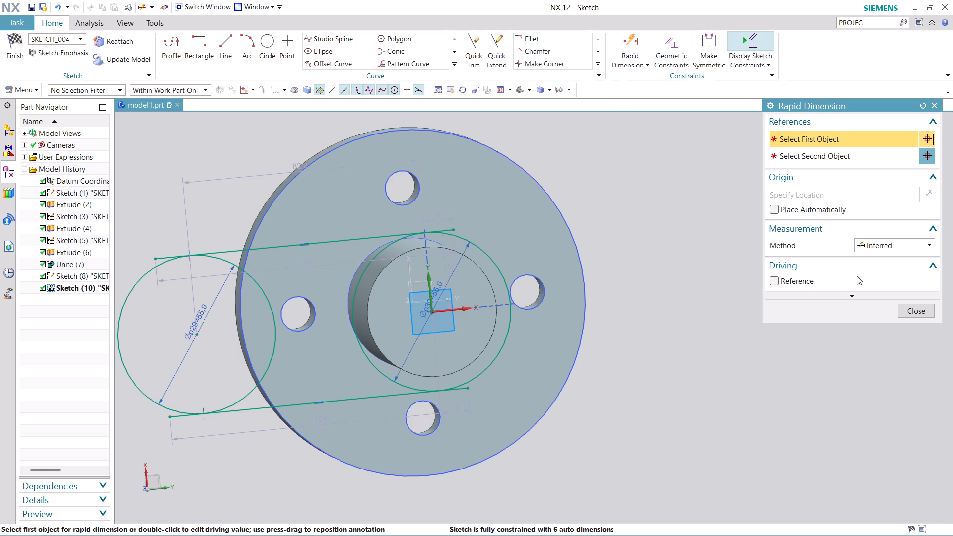
left_click(910, 309)
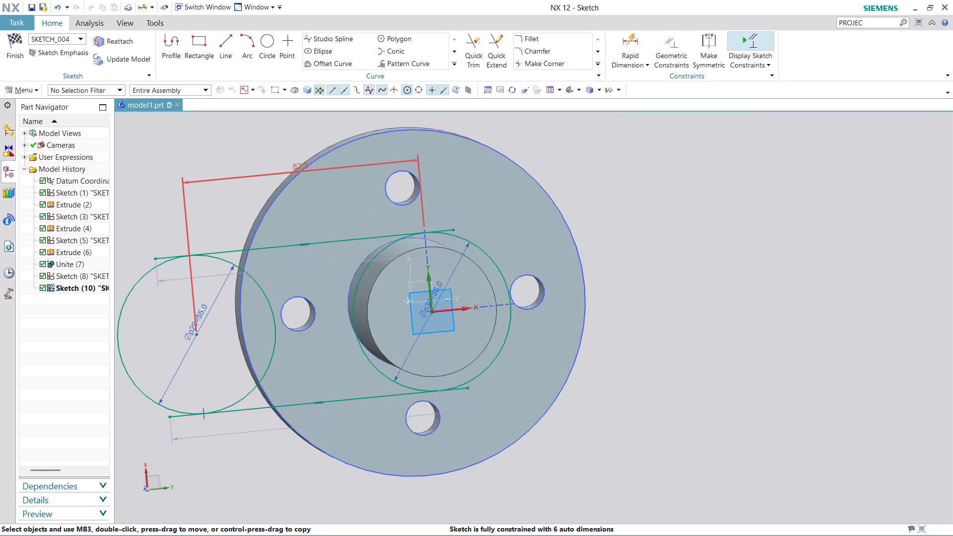
double_click(296, 168)
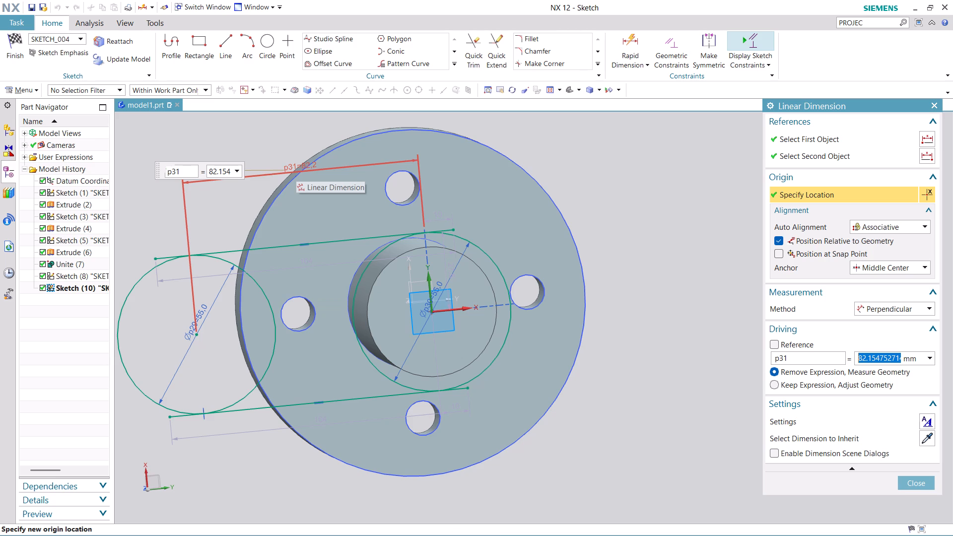
type("40")
key("Return")
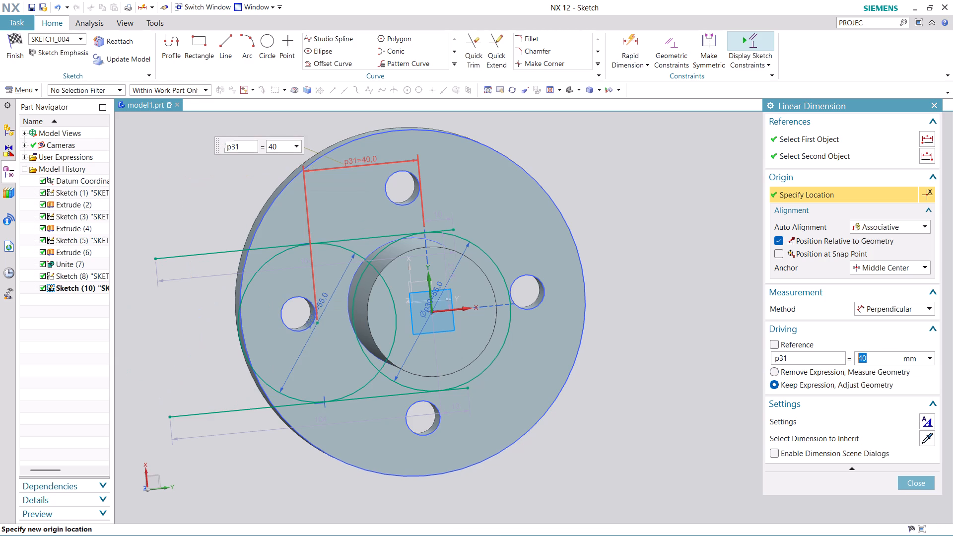
left_click(914, 482)
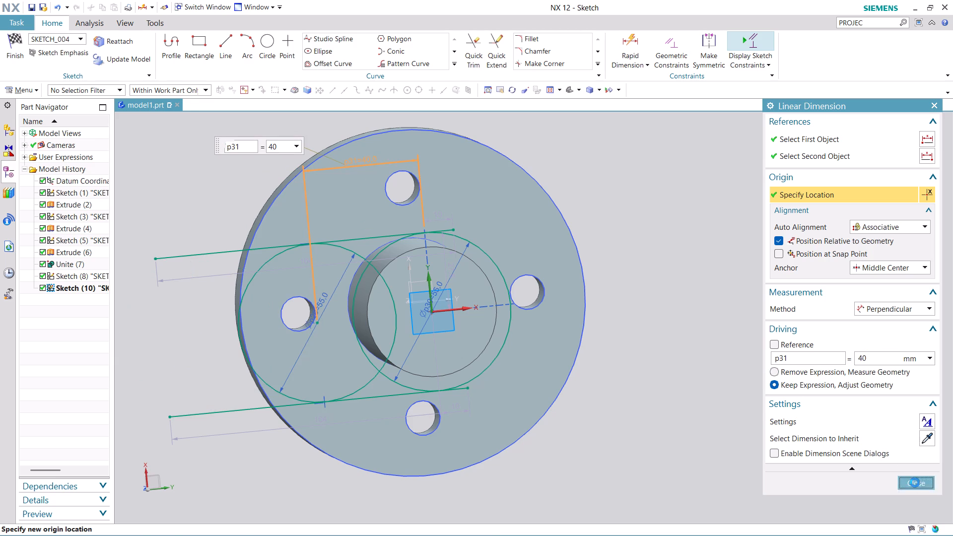
Trim the overhanging ends of both tangent lines beyond the 55 mm circle offset from the boss.
left_click(476, 50)
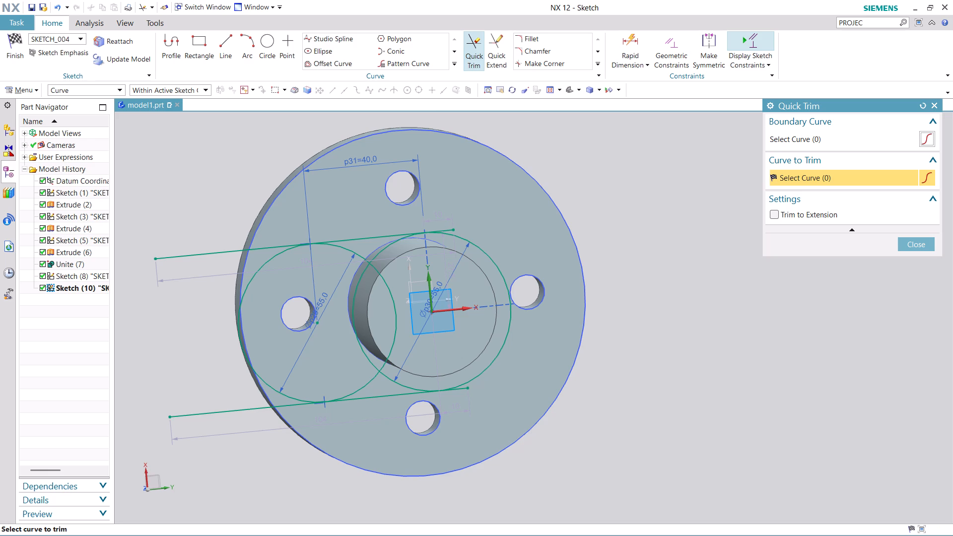
left_click(202, 255)
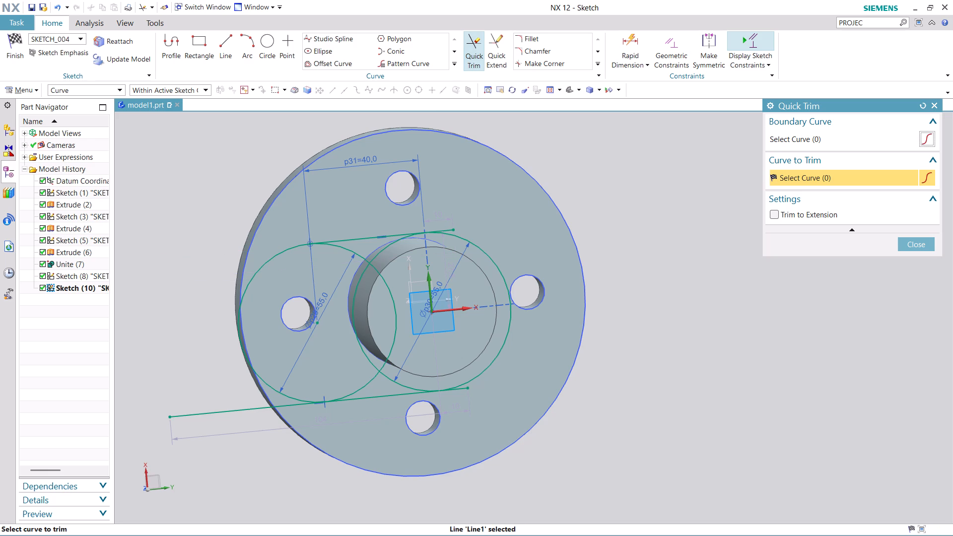
left_click(239, 413)
Trim the inner arcs of both circles and the remaining line overhangs into a closed slot outline, and finish the sketch.
scroll(399, 355, "up", 2)
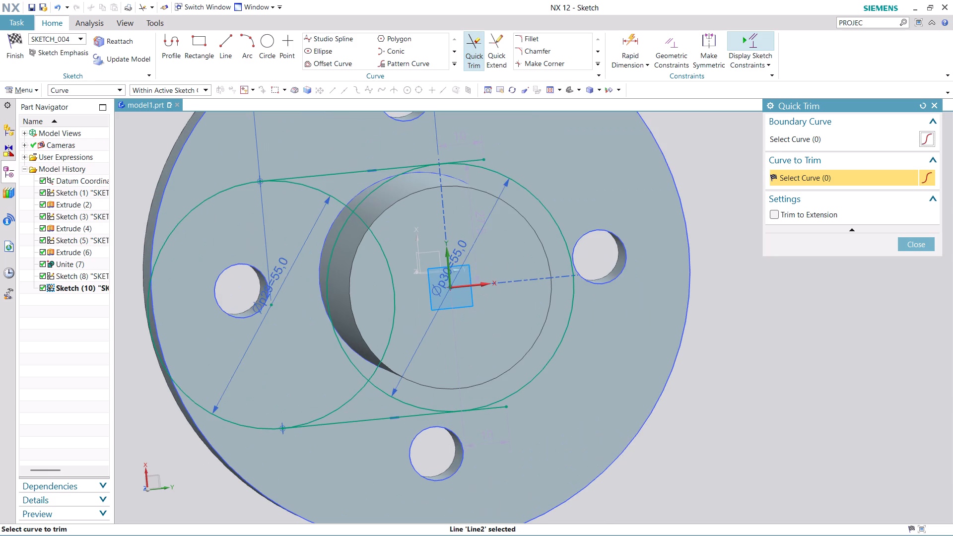
left_click(344, 343)
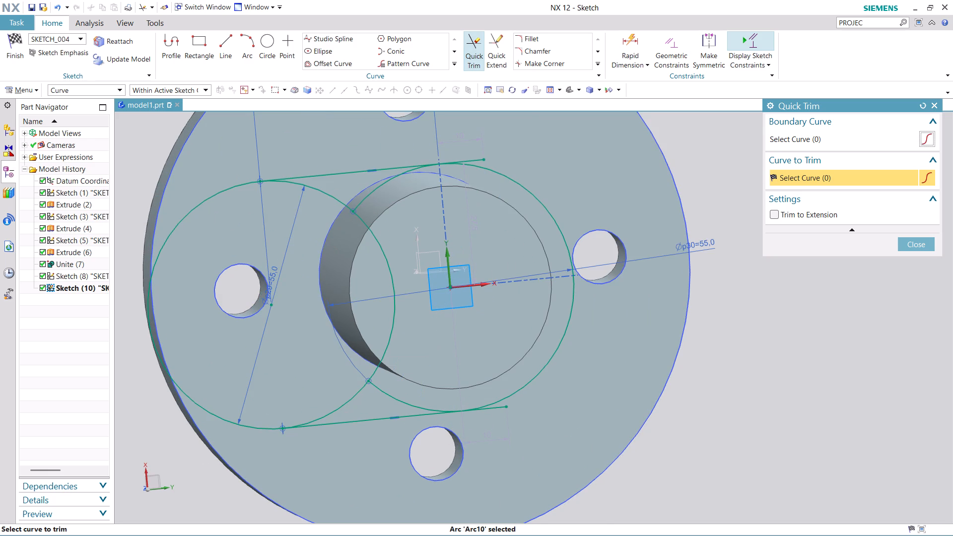
left_click(391, 284)
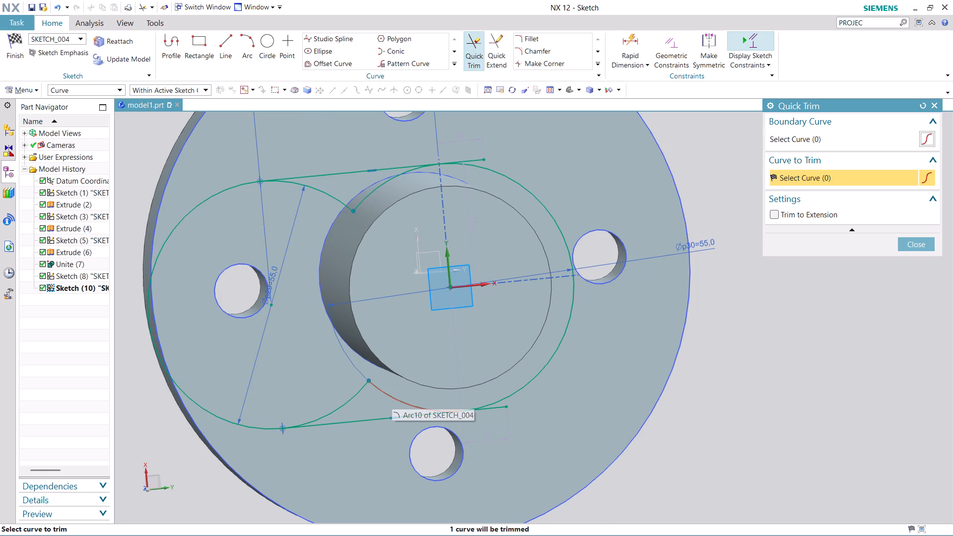
left_click(392, 396)
left_click(352, 402)
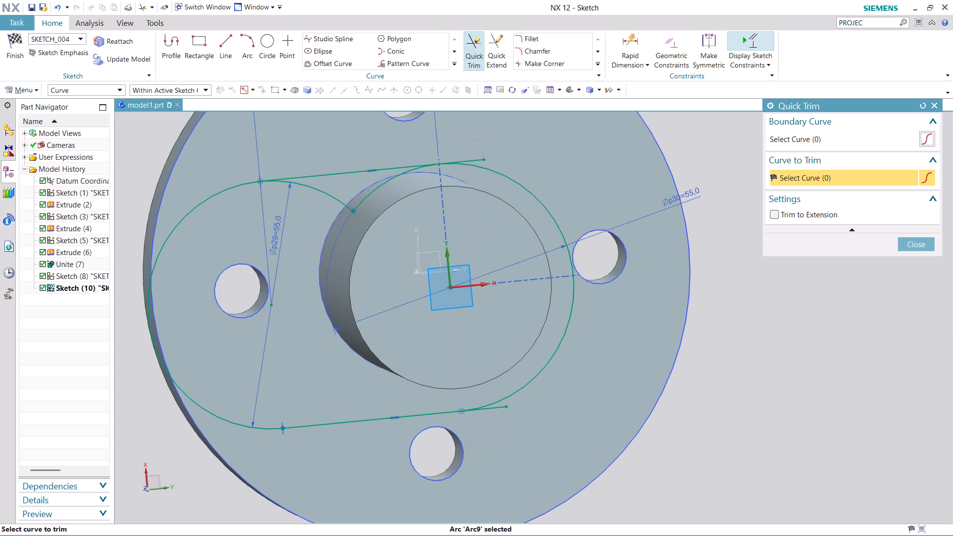
left_click(498, 411)
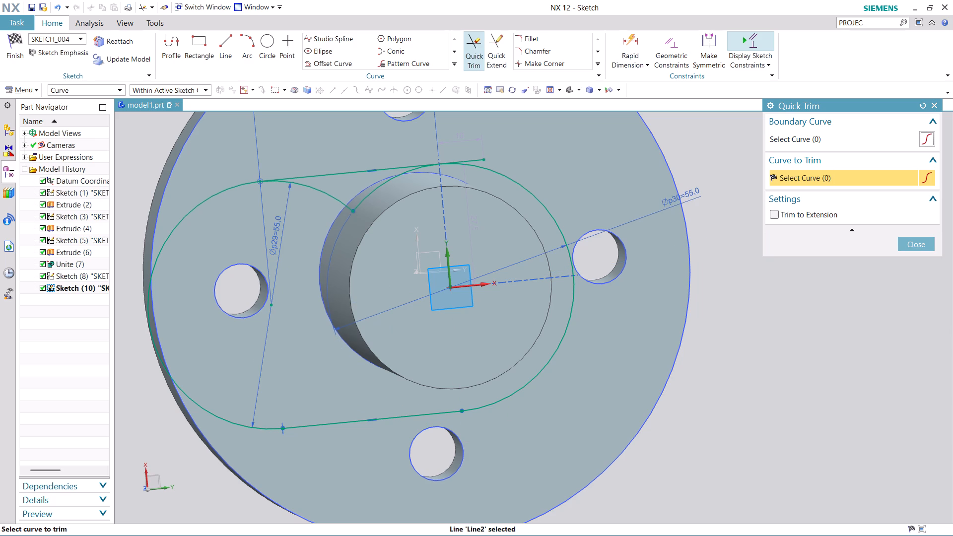
left_click(337, 197)
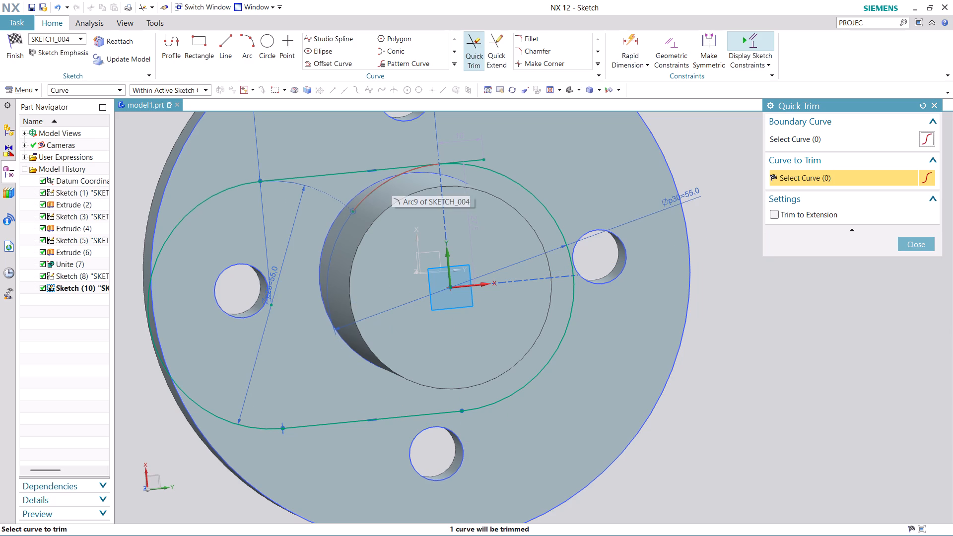
left_click(392, 183)
left_click(481, 160)
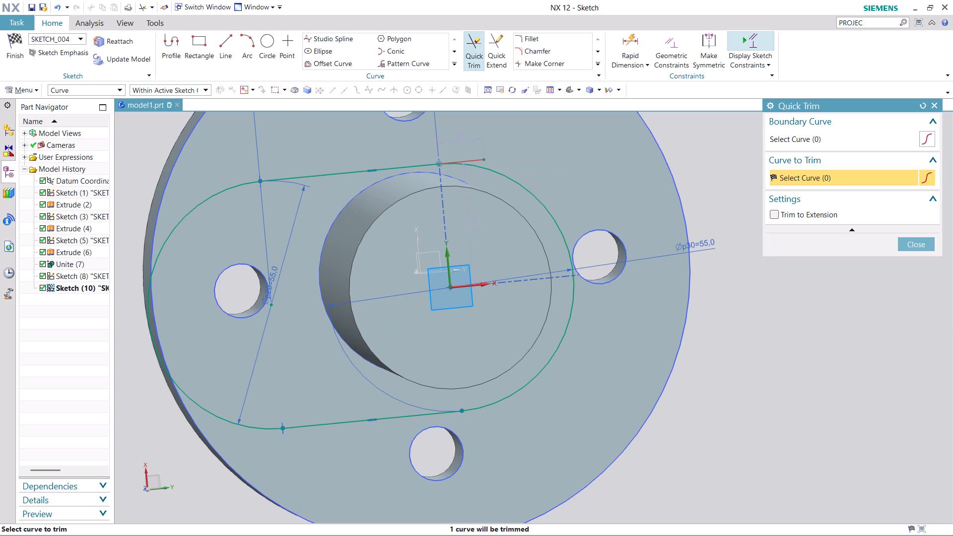
scroll(585, 405, "down", 2)
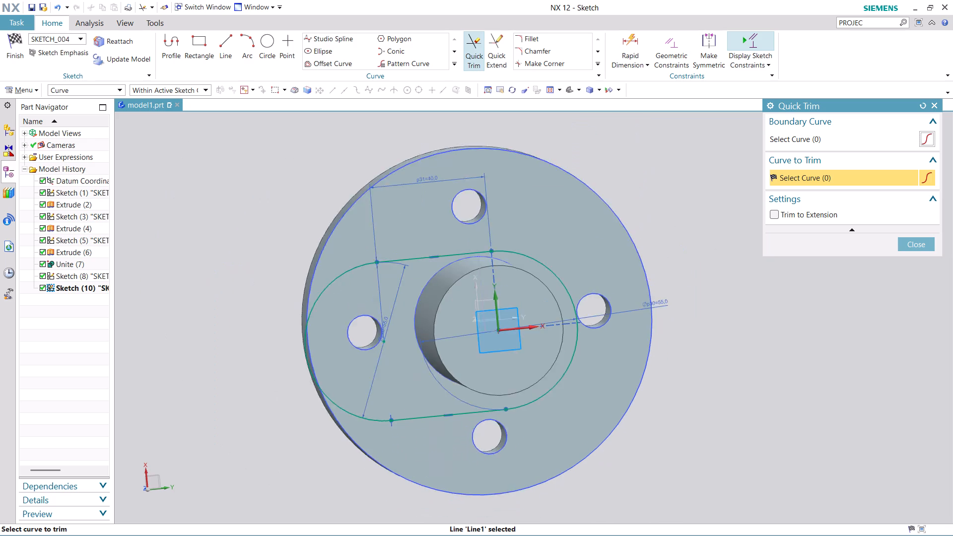
scroll(582, 414, "down", 1)
scroll(695, 408, "up", 1)
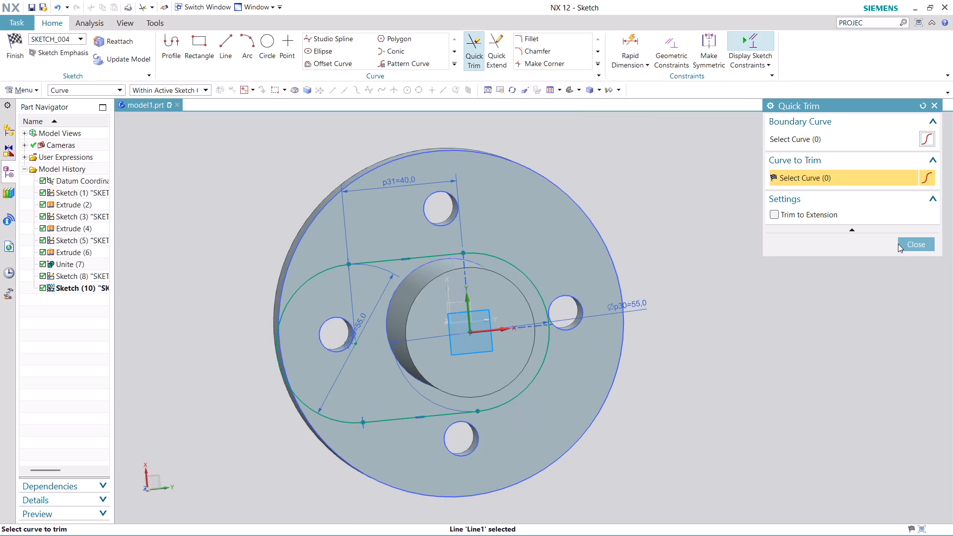
left_click(912, 248)
middle_click_drag(706, 361, 683, 334)
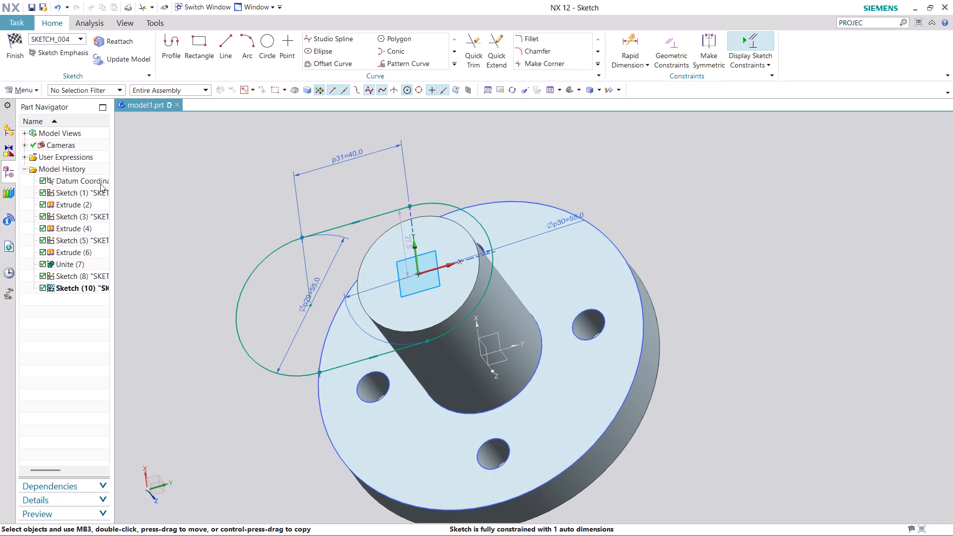
left_click(14, 53)
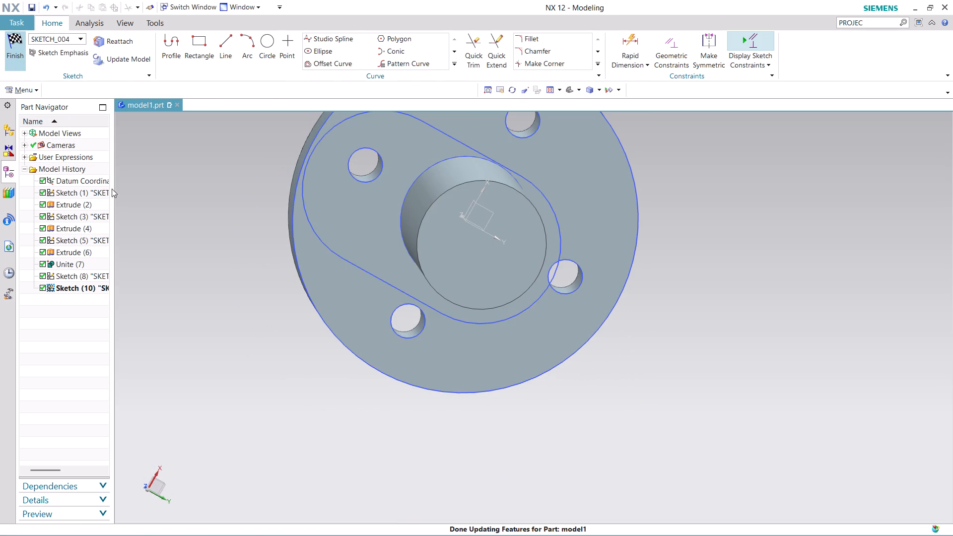
Extrude the slot-shaped profile 22 mm outward from the boss end face as a separate body.
left_click(149, 40)
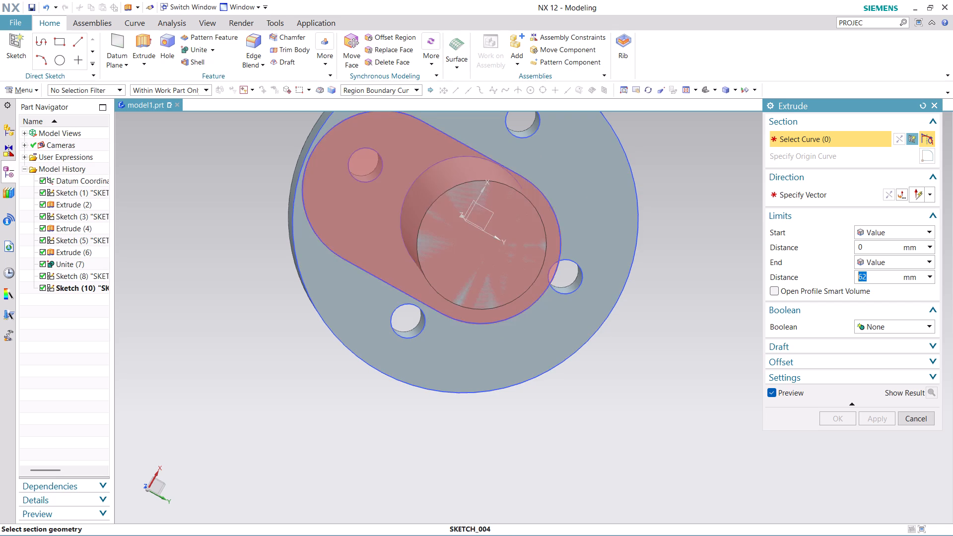
left_click(519, 185)
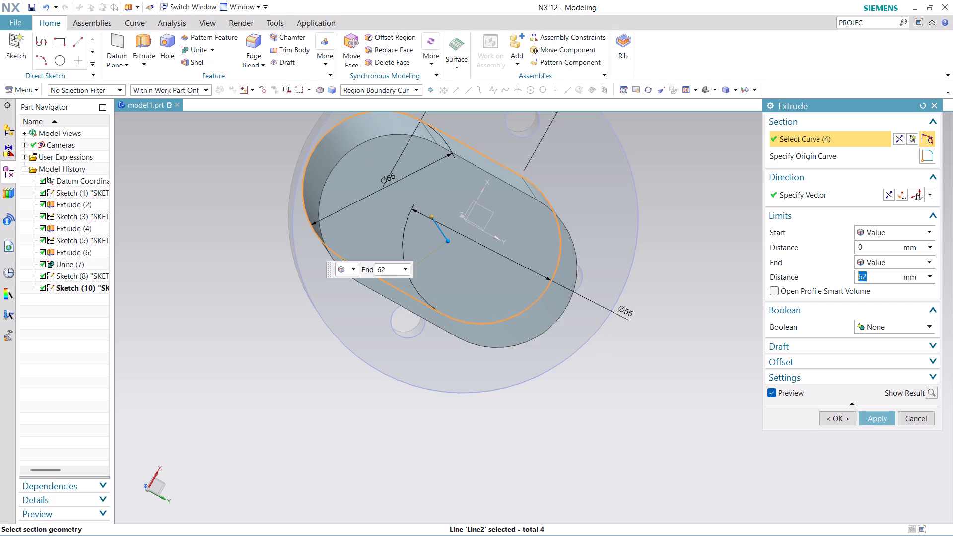
middle_click_drag(340, 433, 389, 396)
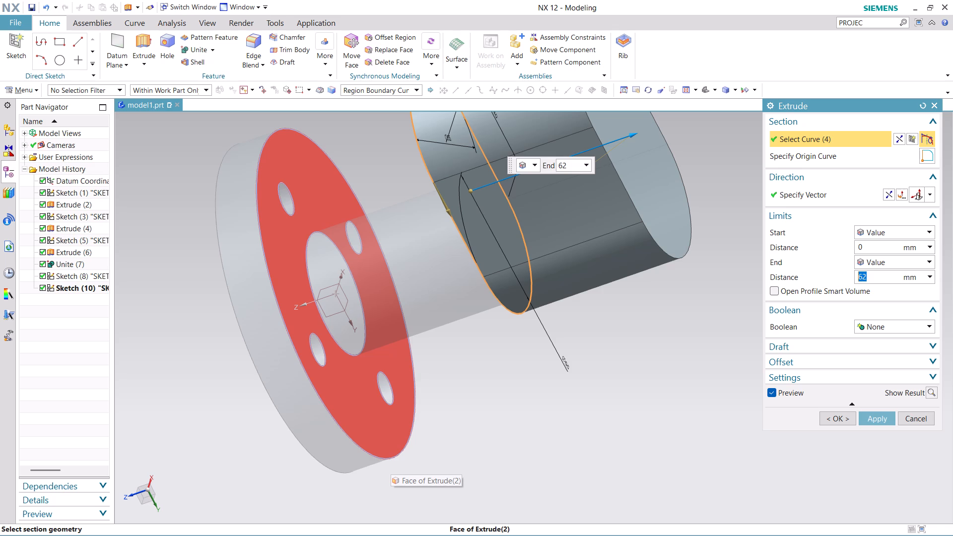
type("22")
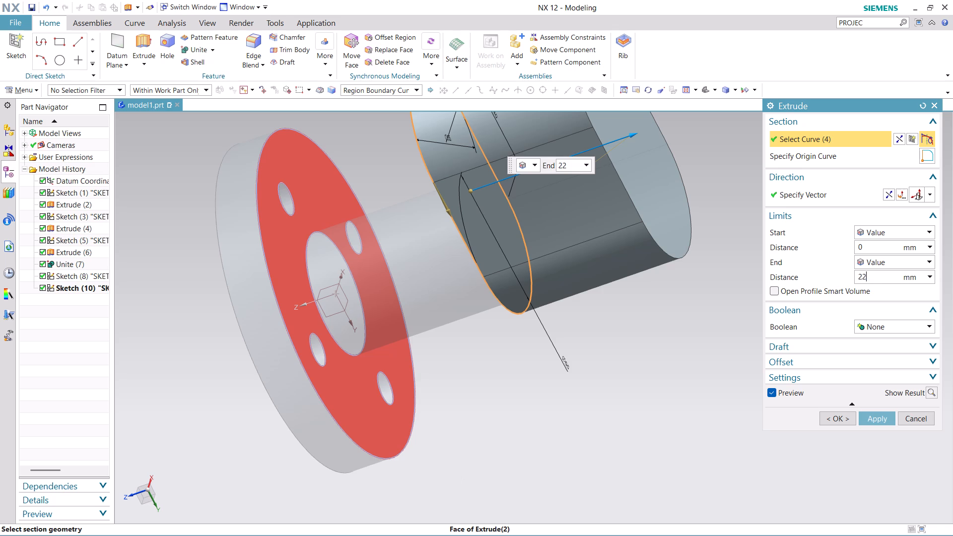
left_click(880, 416)
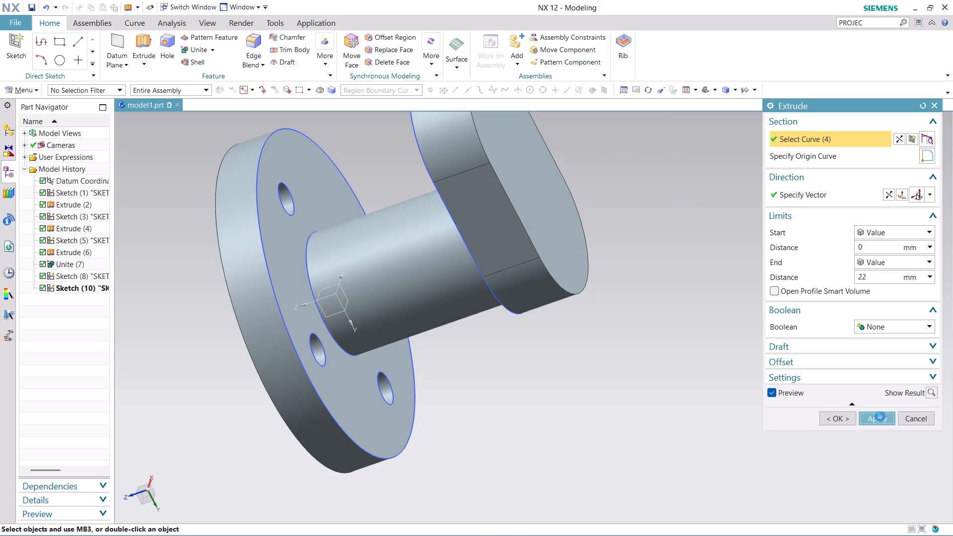
scroll(522, 375, "up", 2)
scroll(523, 374, "down", 6)
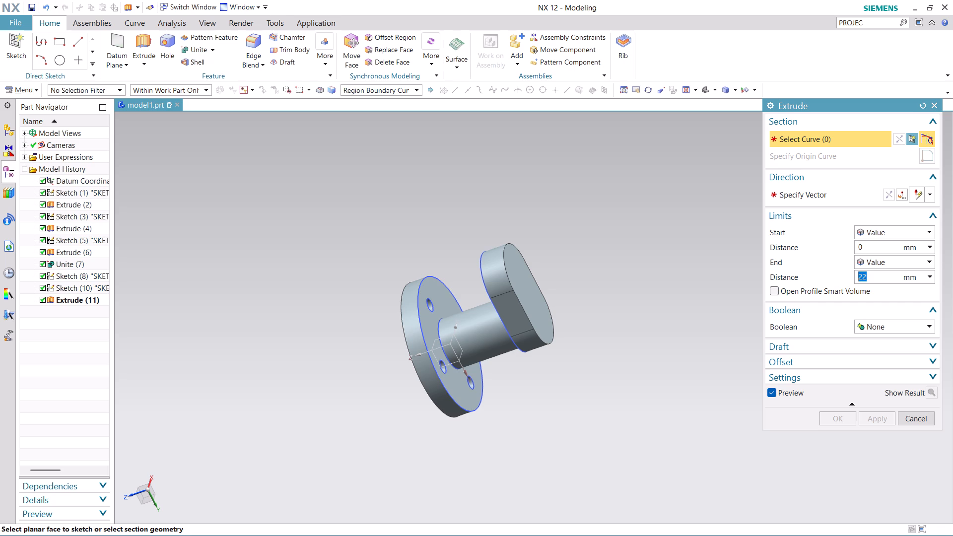
left_click(920, 415)
Sketch a 40 mm diameter circle on the slot-shaped arm's outer face, centred on its rounded end away from the boss, and finish the sketch.
scroll(641, 346, "up", 1)
middle_click_drag(639, 347, 558, 430)
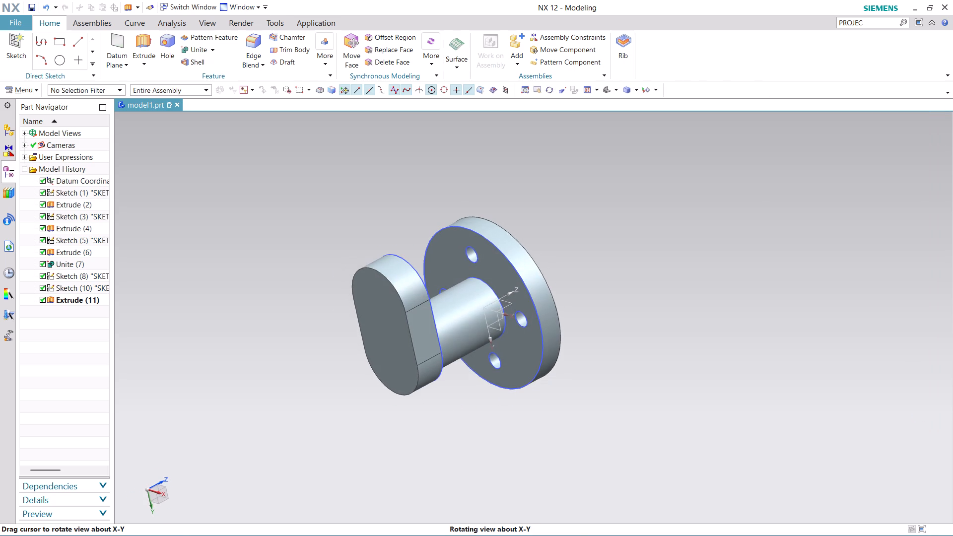
middle_click_drag(558, 430, 595, 398)
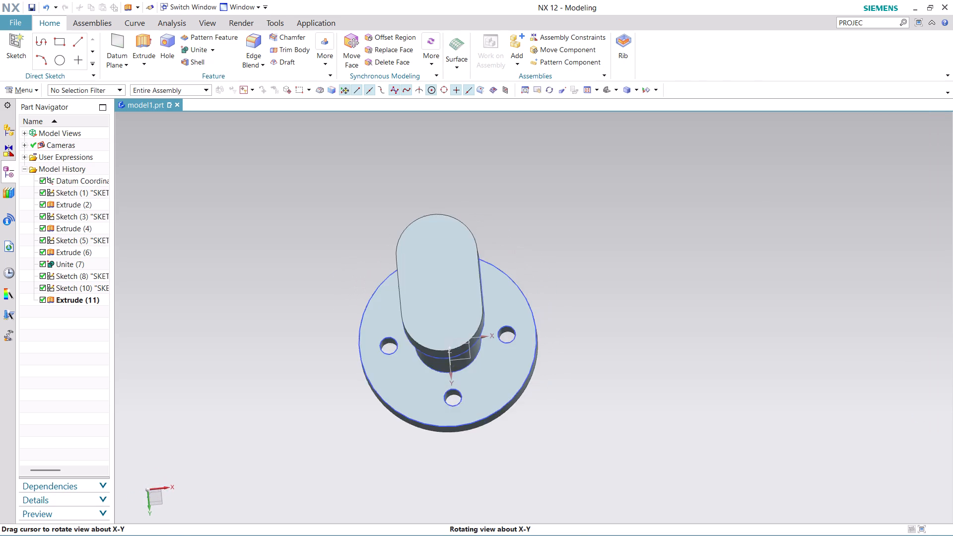
middle_click_drag(595, 398, 596, 395)
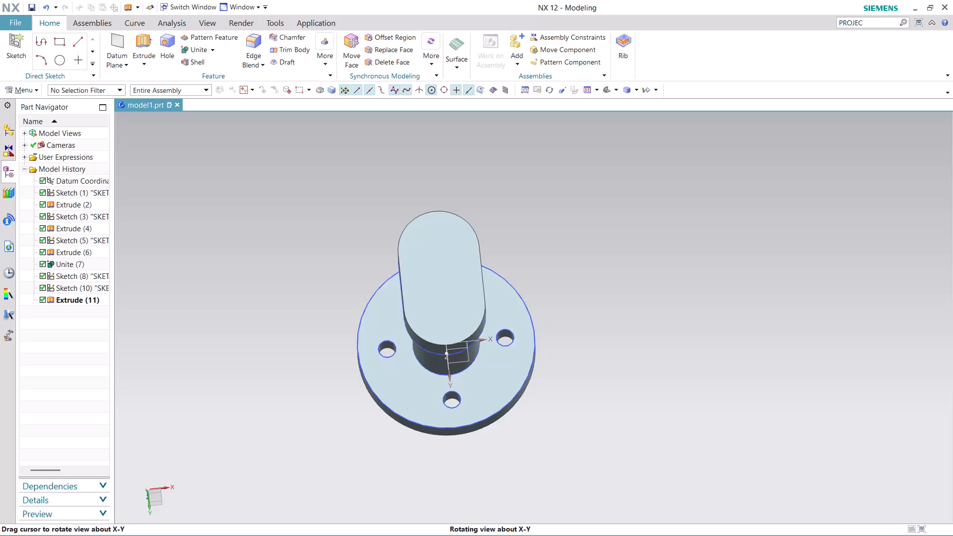
middle_click_drag(596, 395, 596, 394)
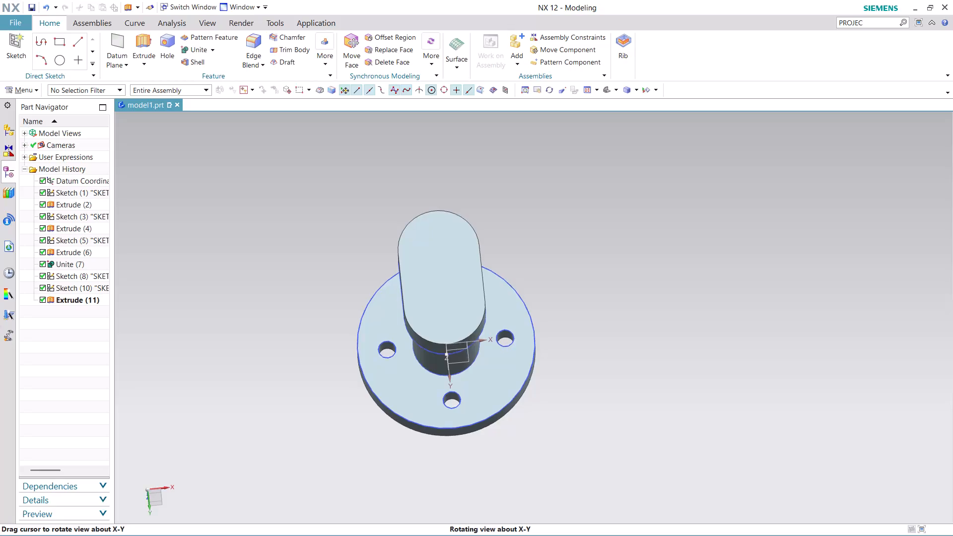
middle_click_drag(596, 394, 598, 413)
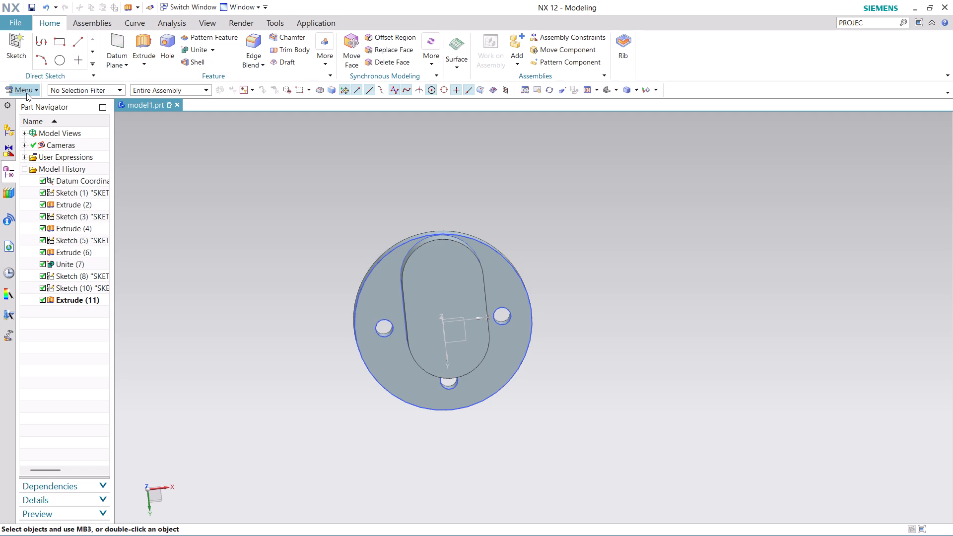
left_click(26, 93)
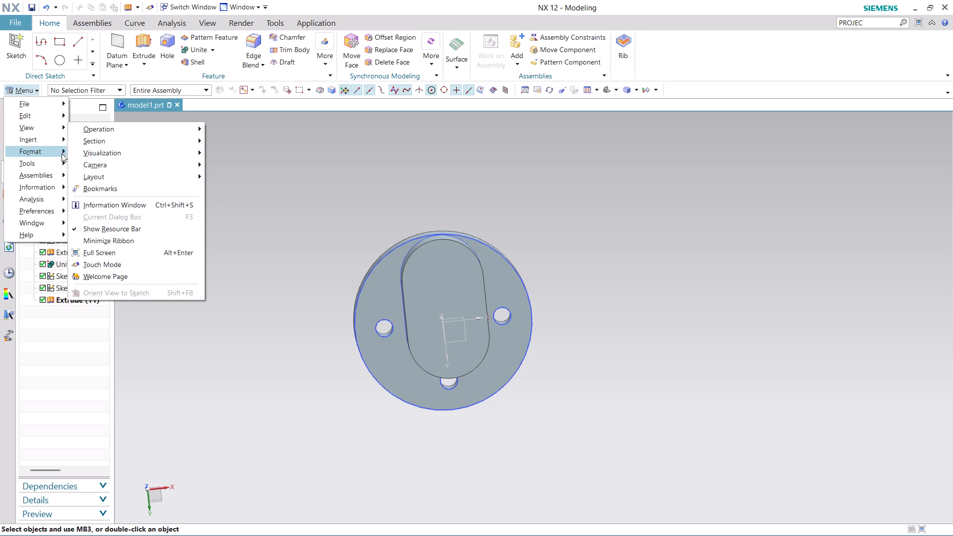
left_click(57, 59)
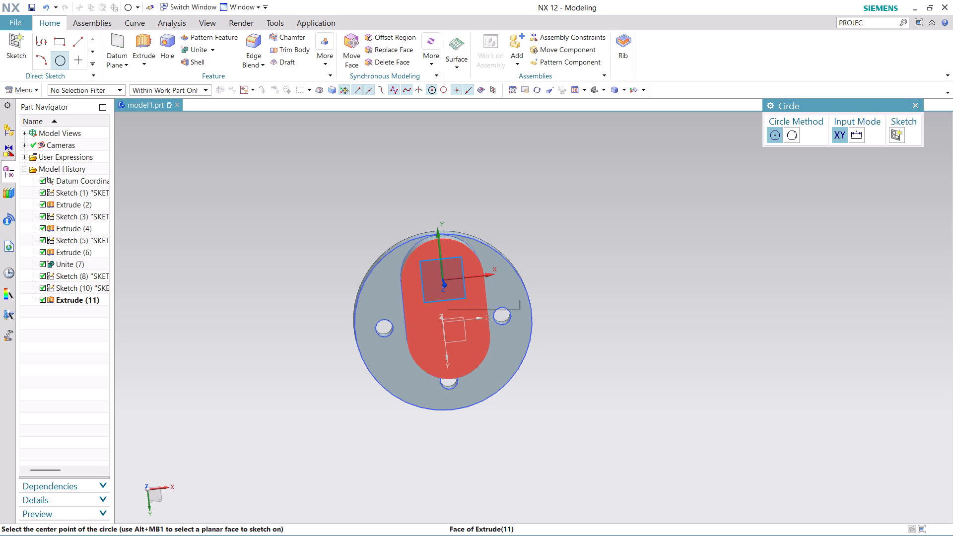
left_click(444, 282)
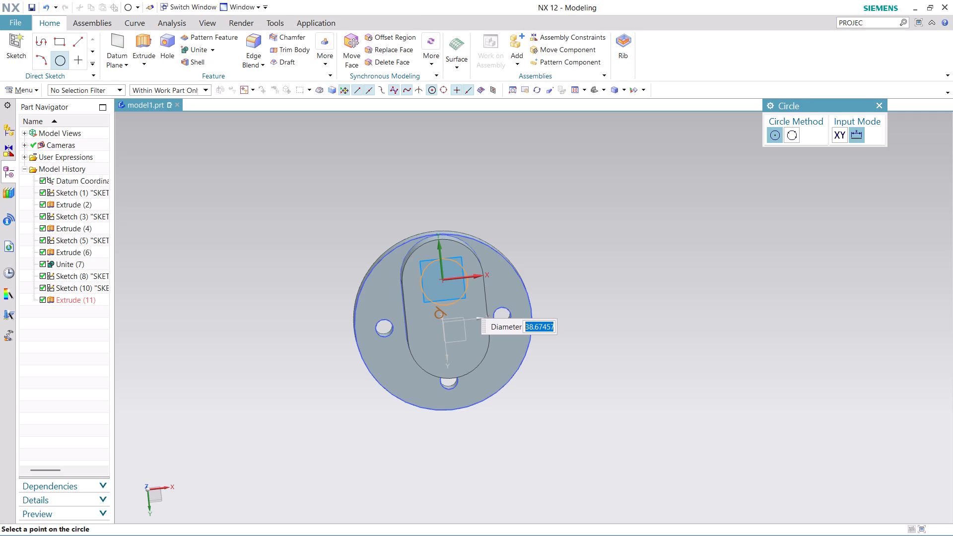
type("40")
key("Return")
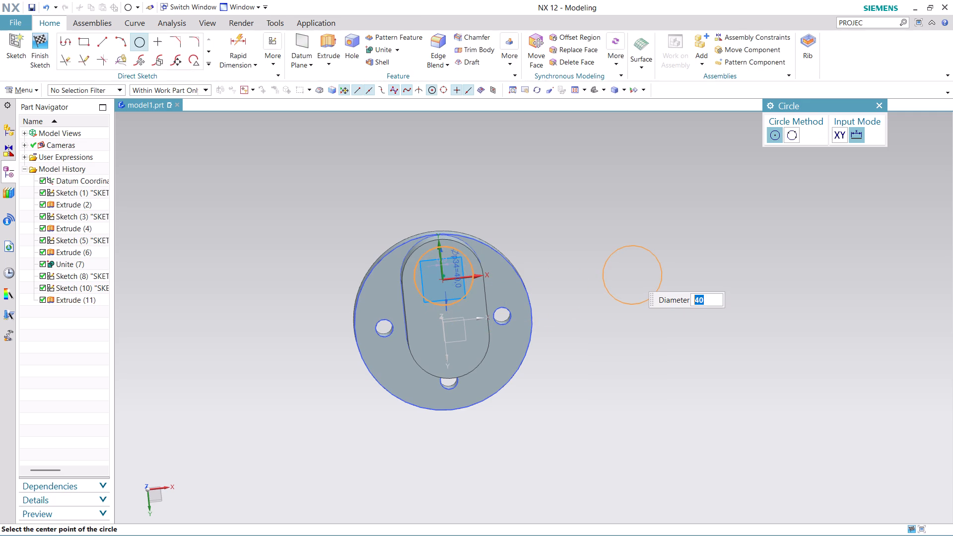
key("Escape")
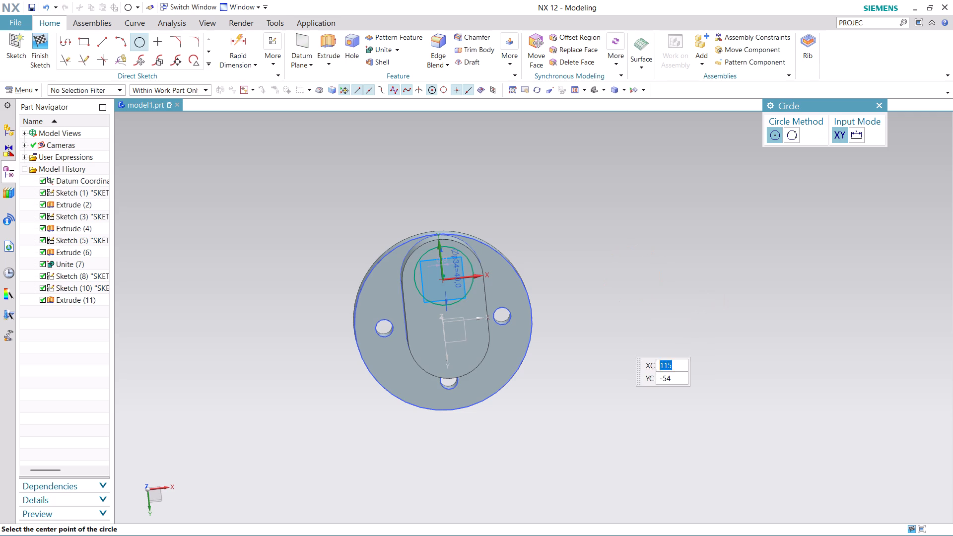
middle_click_drag(570, 273, 600, 266)
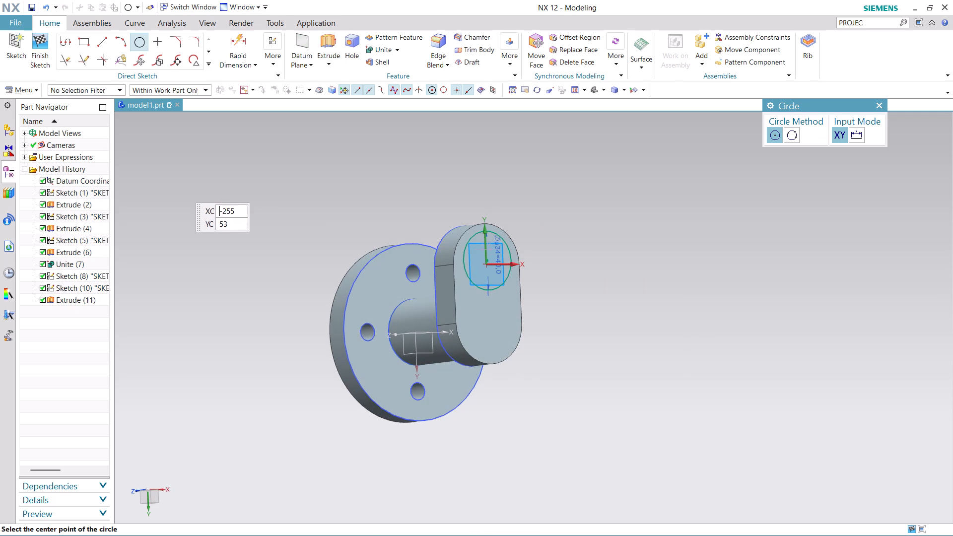
left_click(40, 51)
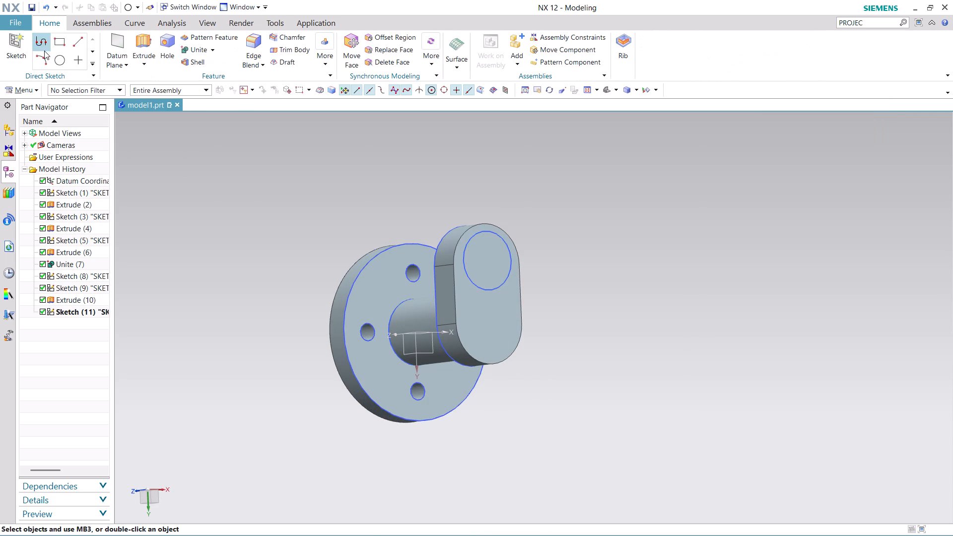
Extrude the 40 mm circle outward from the slot-shaped arm's outer face.
left_click(152, 36)
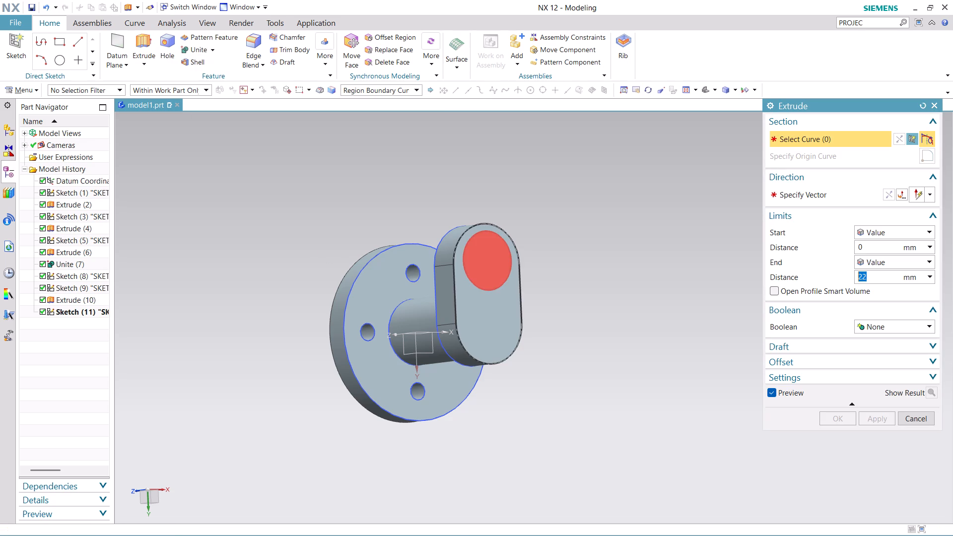
left_click(493, 287)
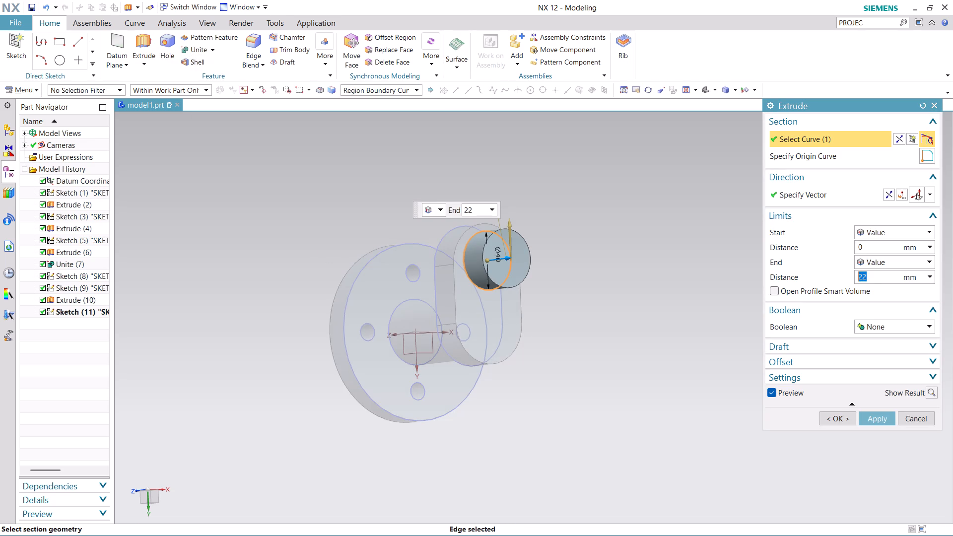
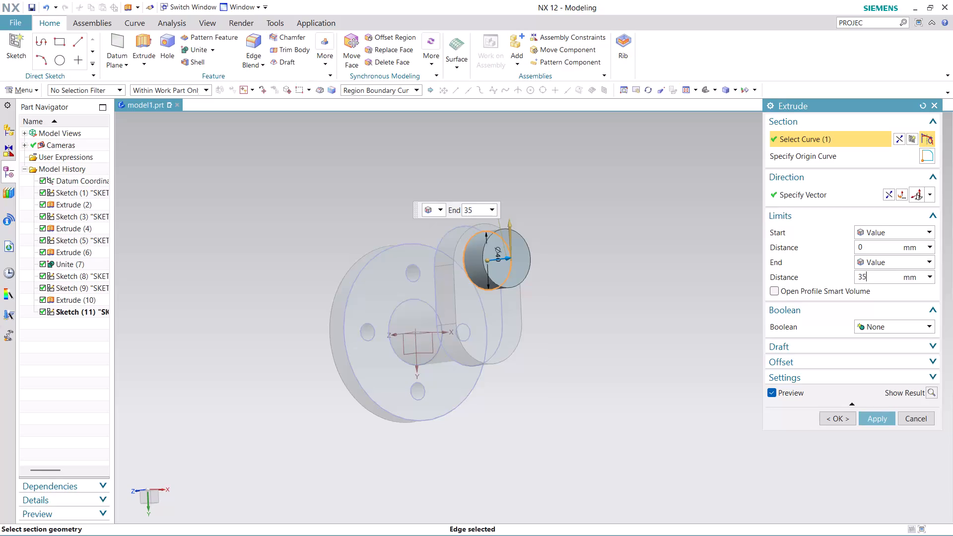
Set the 40 mm circle's extrusion to end at 35 mm with no Boolean, and create it as a separate cylindrical pin.
key("Return")
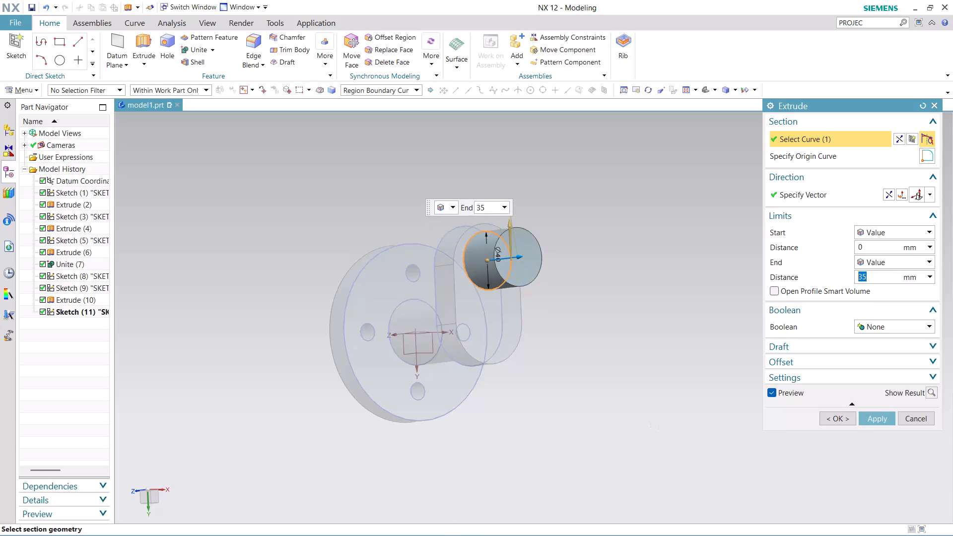
left_click(883, 422)
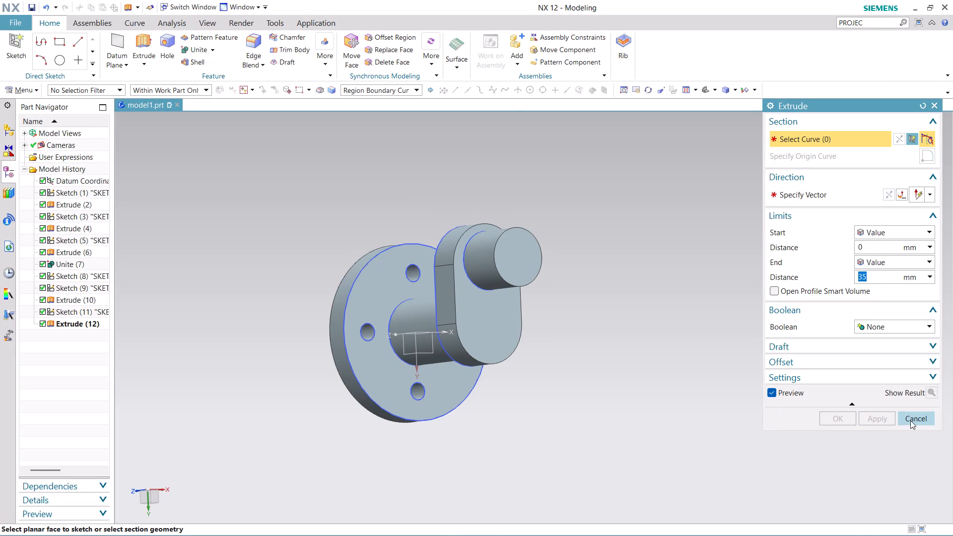
left_click(912, 419)
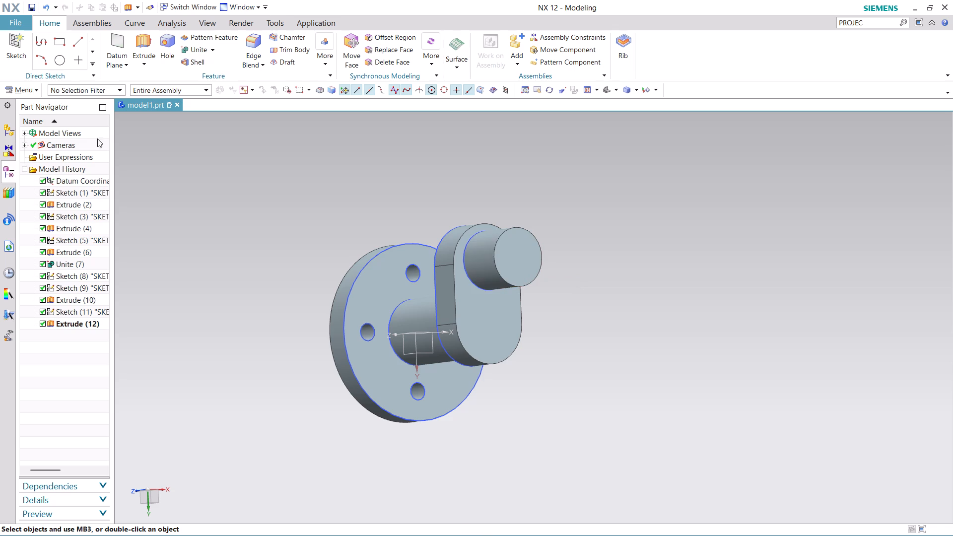
Create a sketch on the pin's outer end face, with its horizontal reference along the X axis and its origin at 0, 0, 0.
left_click(27, 91)
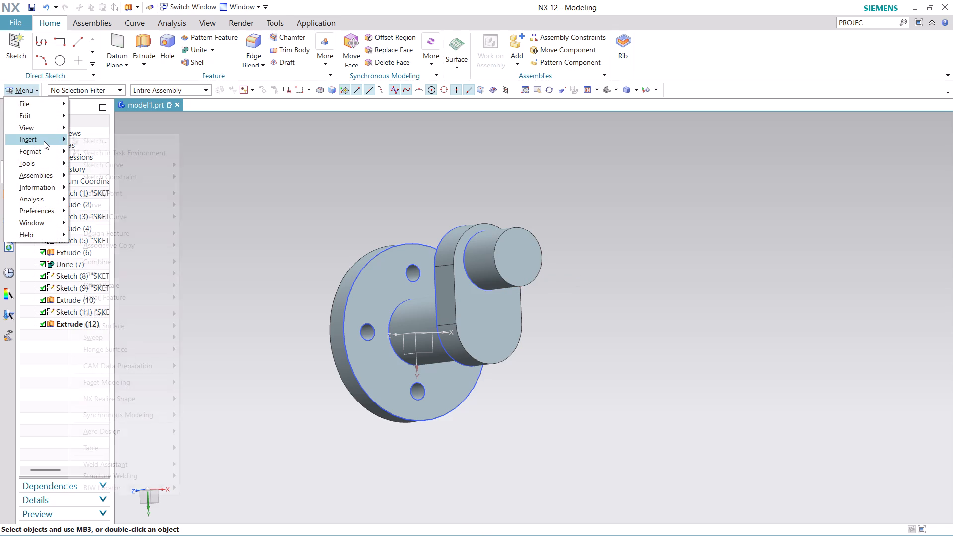
left_click(127, 149)
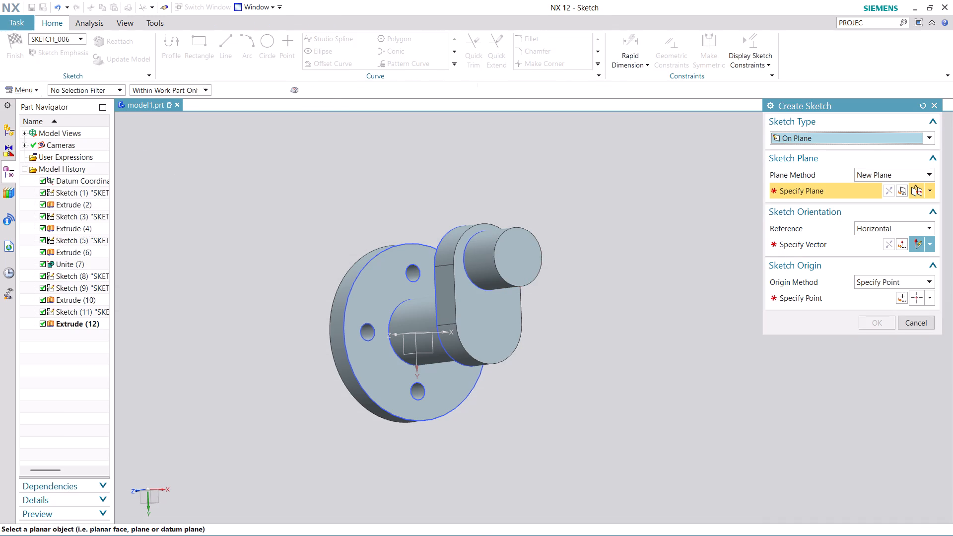
left_click(522, 259)
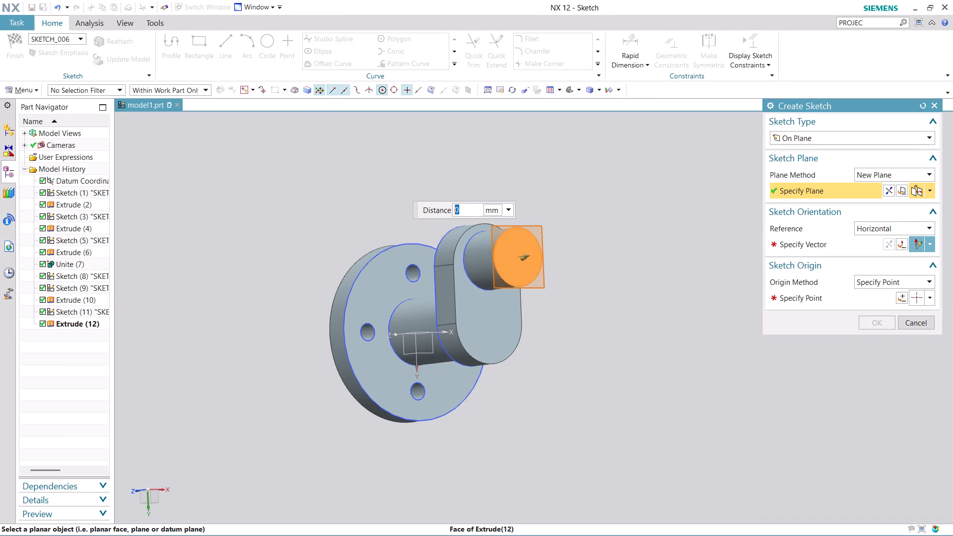
left_click(827, 245)
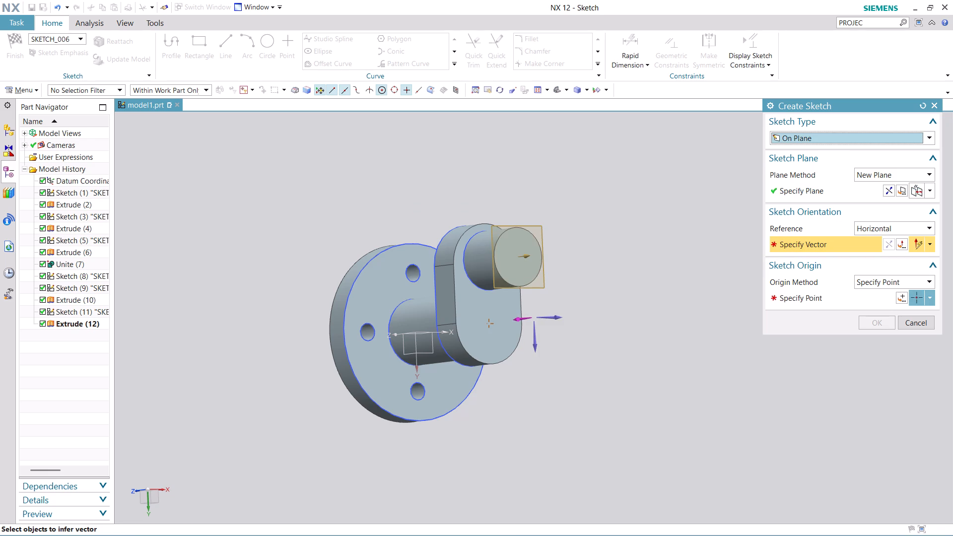
middle_click_drag(641, 328, 606, 342)
left_click(591, 306)
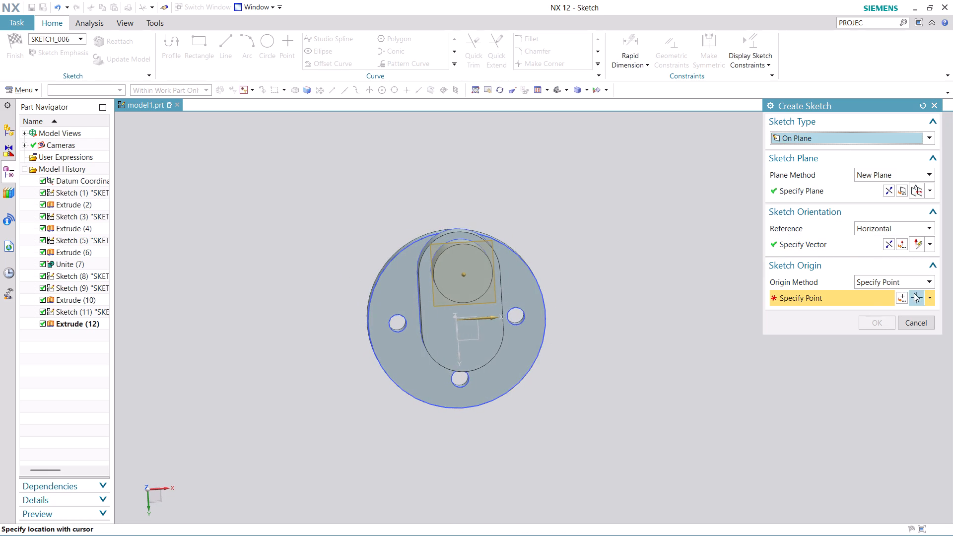
left_click(899, 294)
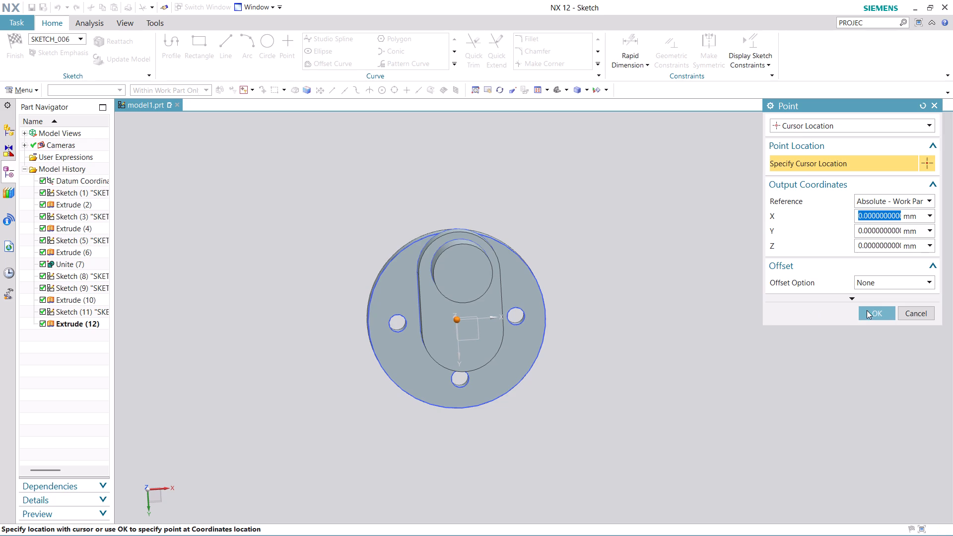
left_click(867, 310)
left_click(868, 319)
Draw a circle centred on the pin's end face with a diameter of 27.5*2, giving 55 mm.
scroll(635, 209, "up", 1)
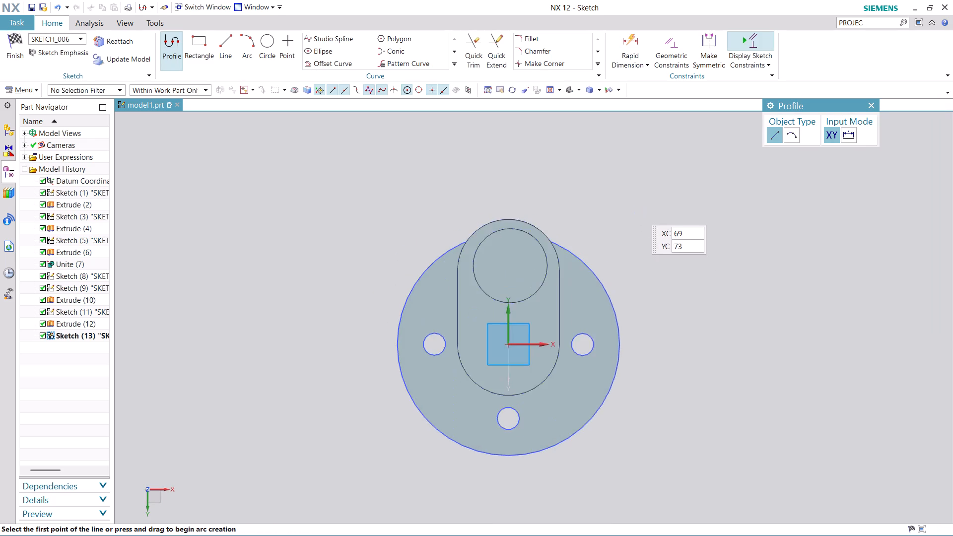
scroll(635, 208, "up", 1)
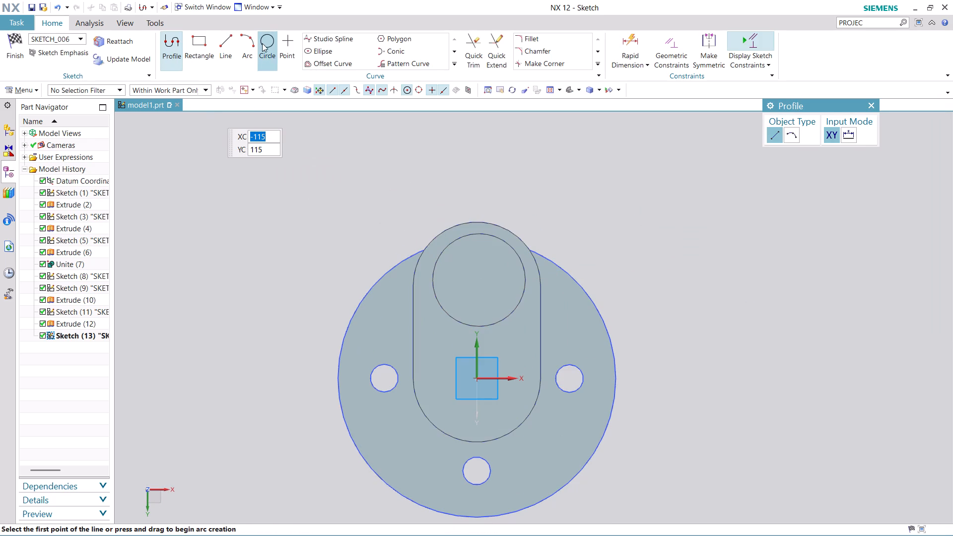
left_click(266, 39)
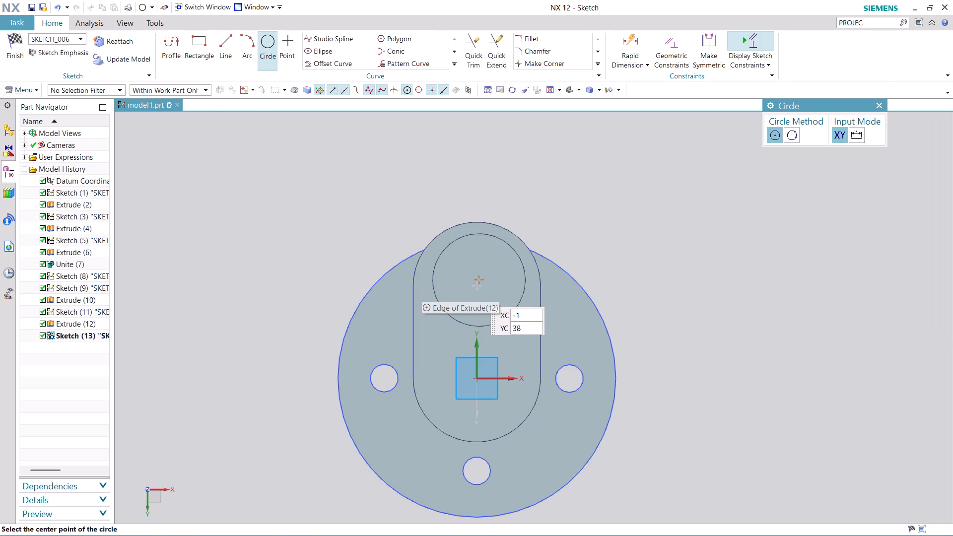
left_click(480, 280)
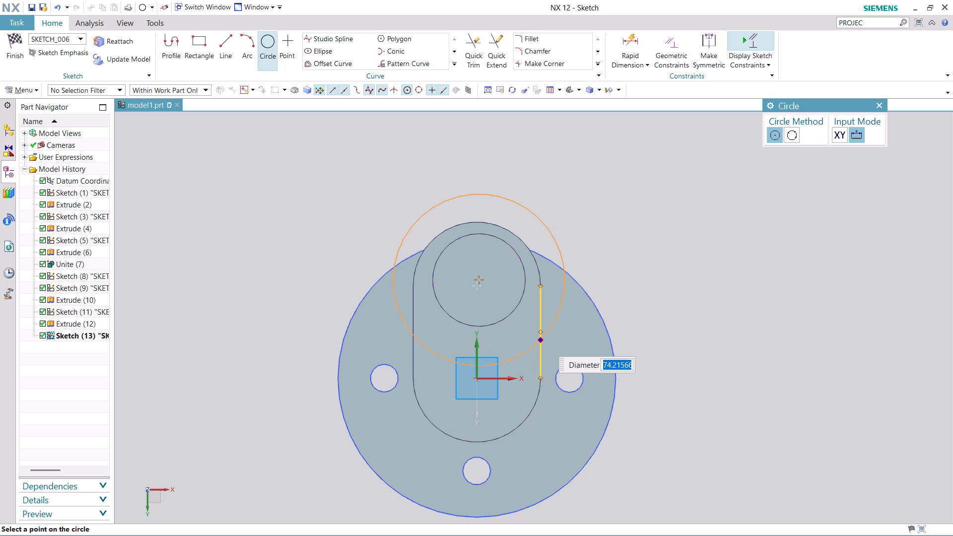
key("2")
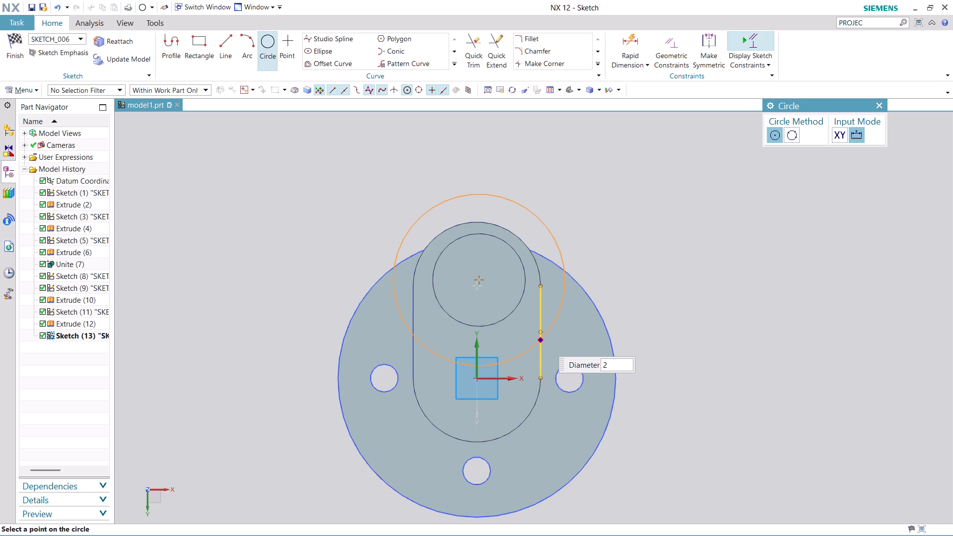
type("7.5*2")
key("Return")
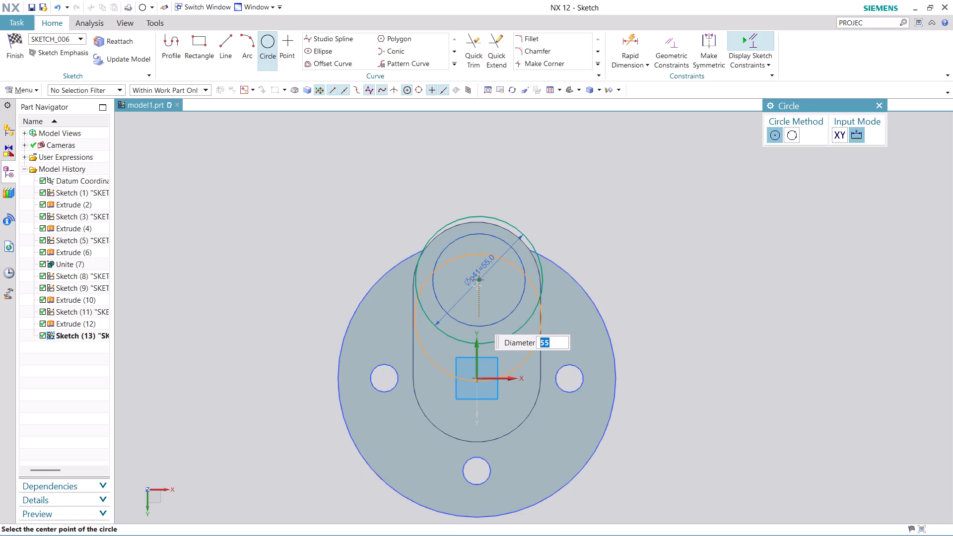
Place a second 55 mm diameter circle about 16 mm vertically below the first circle's centre.
left_click(478, 318)
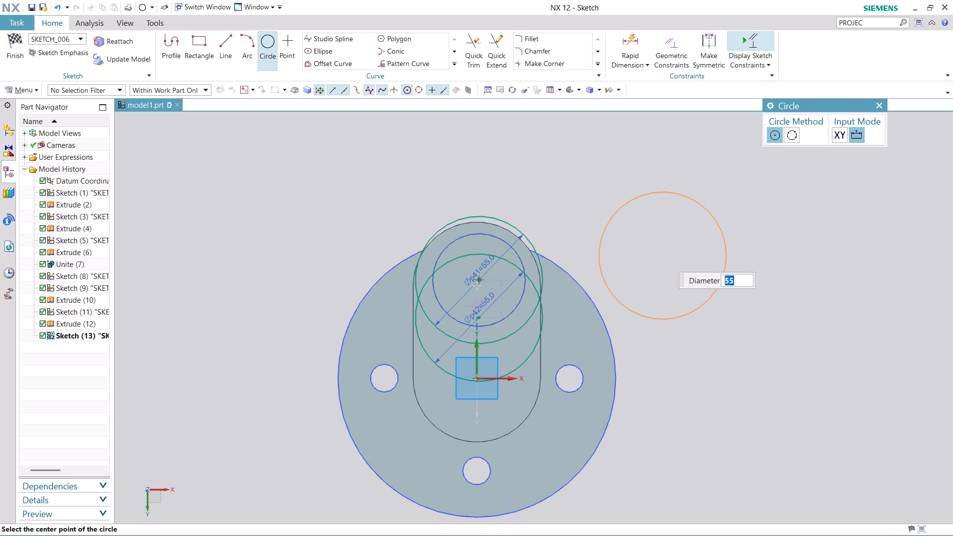
key("Escape")
scroll(579, 259, "up", 2)
scroll(525, 231, "up", 2)
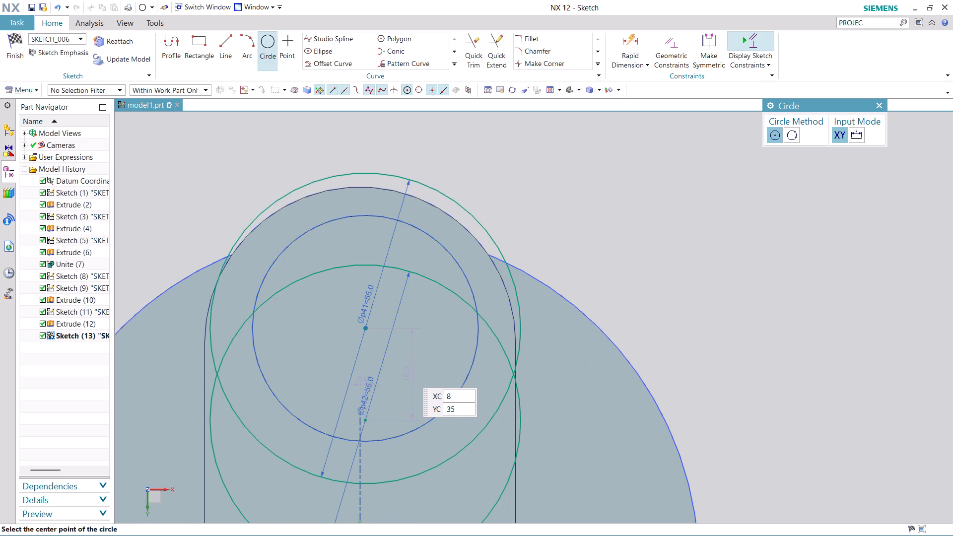
key("Escape")
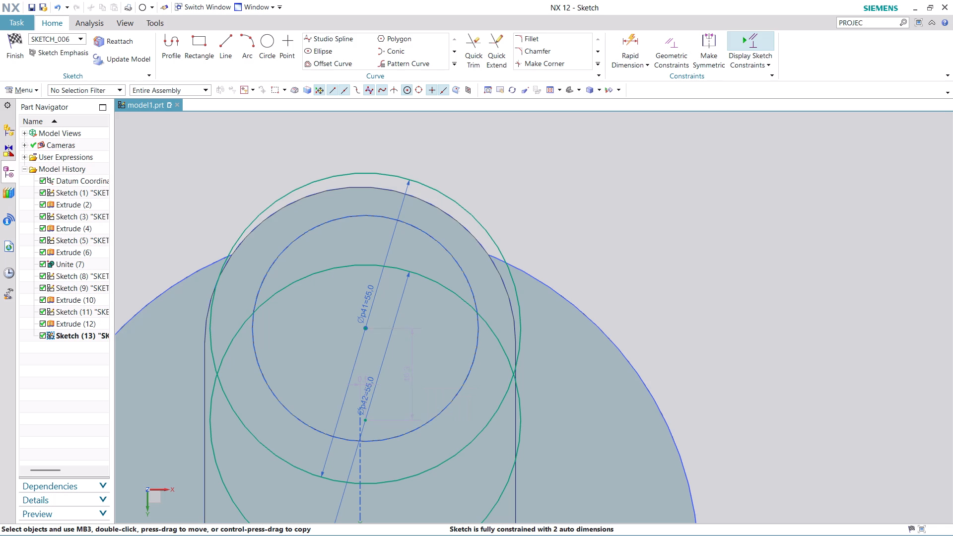
Set the vertical distance between the two 55 mm circle centres to 80 mm.
left_click_drag(410, 373, 751, 354)
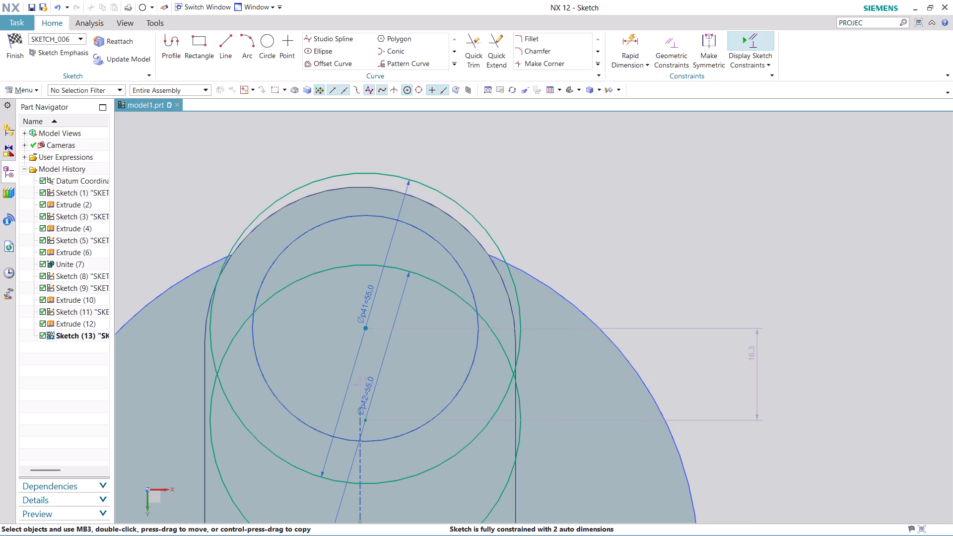
double_click(754, 358)
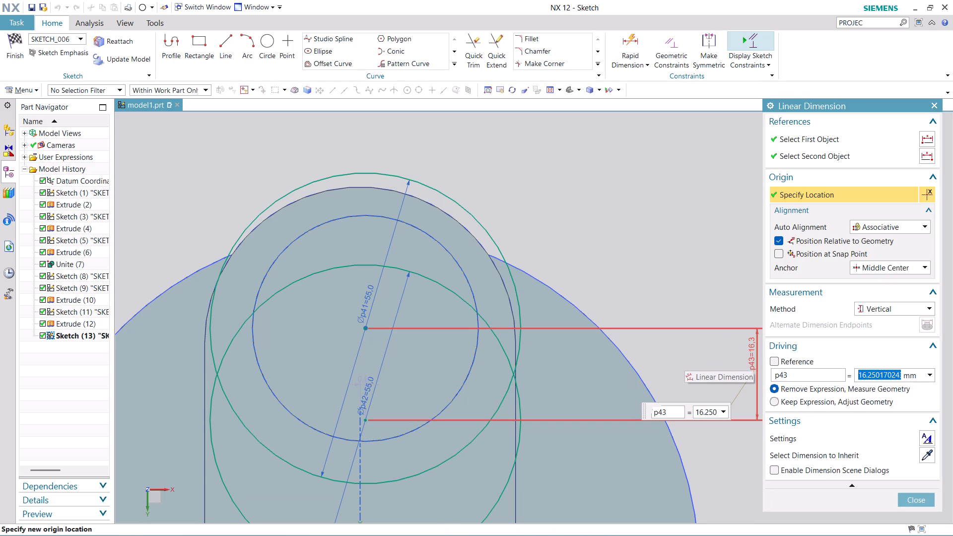
type("80")
key("Return")
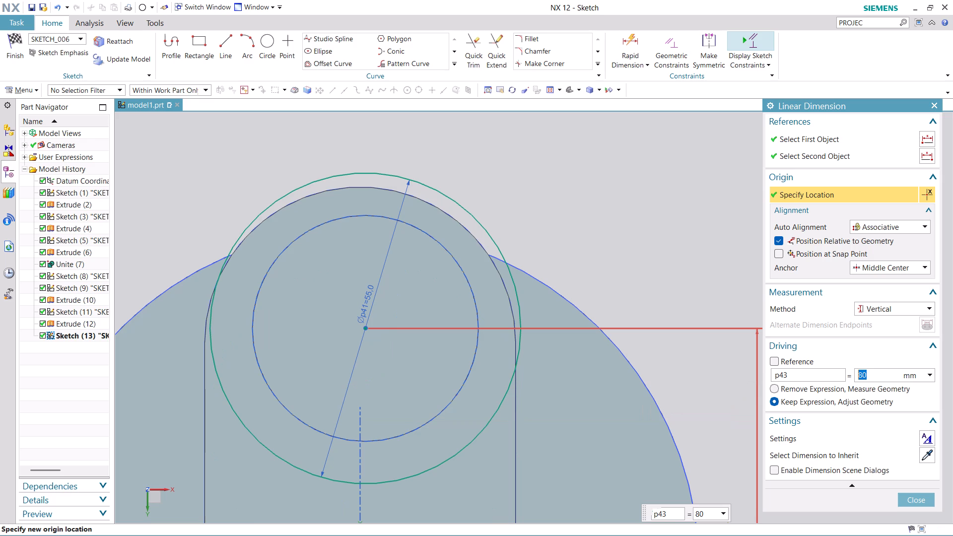
left_click(912, 502)
Examine how the two 55 mm circles sit relative to the pin, arm and flange from several angles, and reorient the view to the sketch.
scroll(546, 432, "down", 5)
scroll(570, 502, "up", 4)
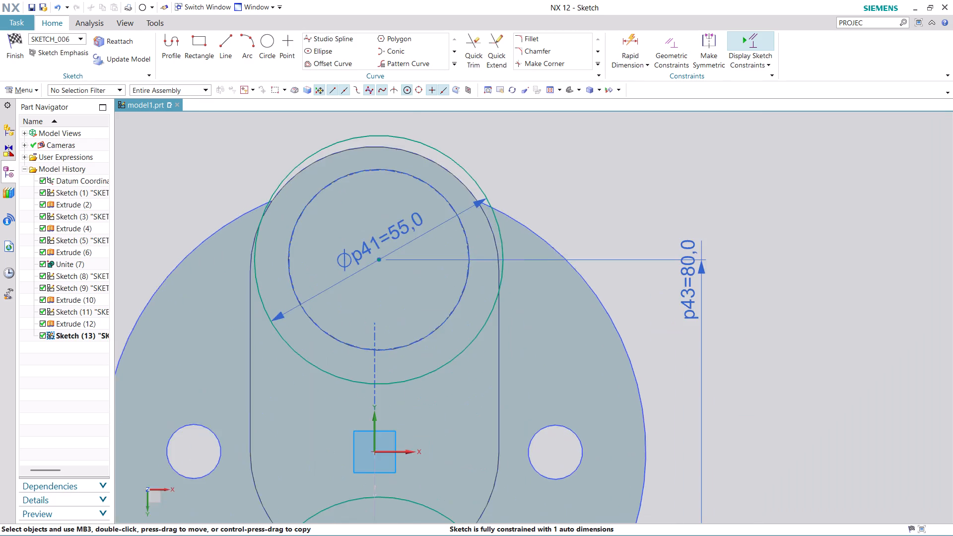
scroll(545, 490, "down", 4)
scroll(598, 481, "down", 2)
middle_click_drag(679, 465, 632, 370, "shift")
scroll(490, 471, "up", 3)
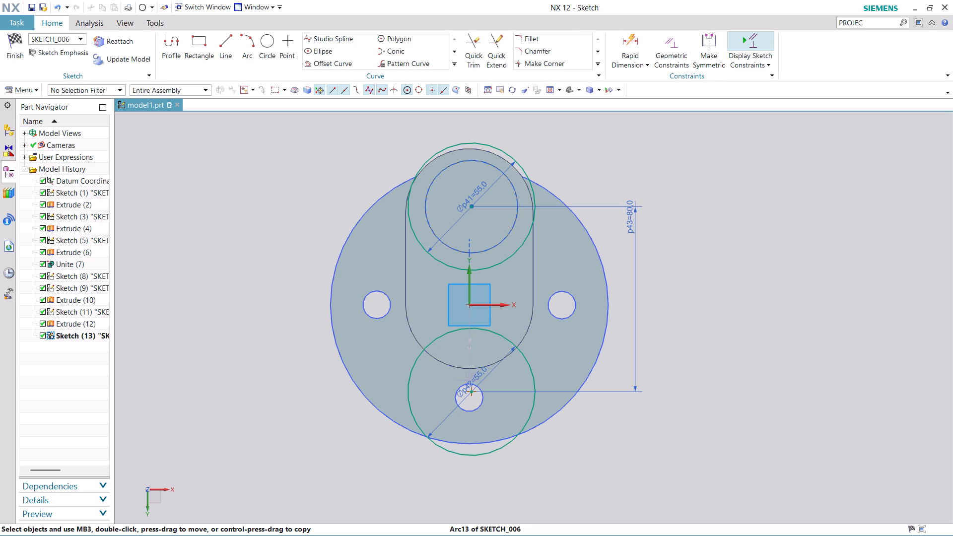
middle_click_drag(696, 358, 645, 370)
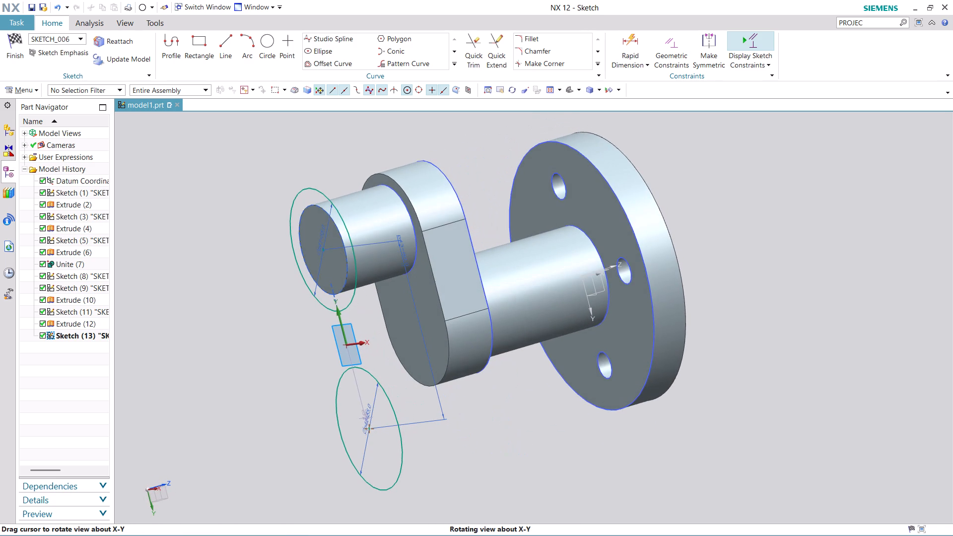
middle_click_drag(645, 370, 645, 370)
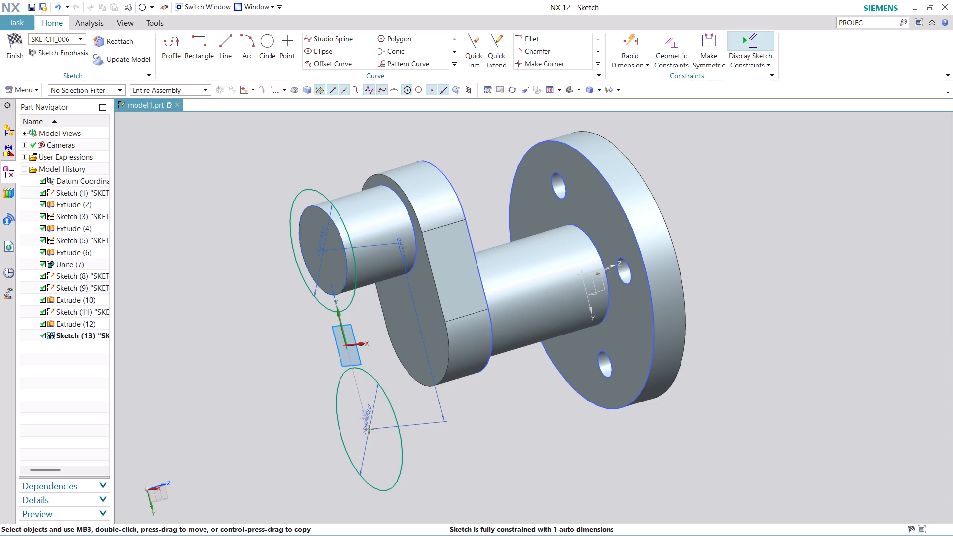
middle_click_drag(582, 458, 577, 318)
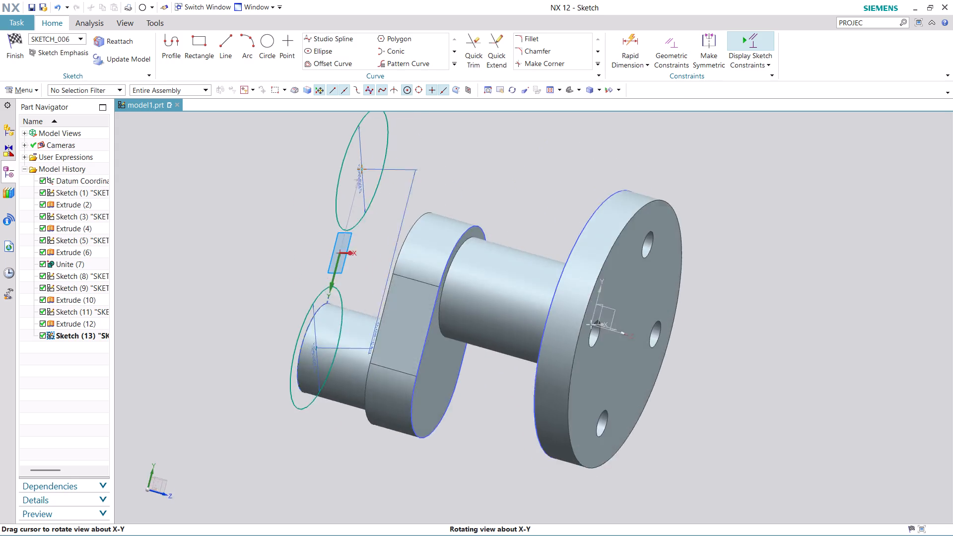
middle_click_drag(577, 318, 594, 317)
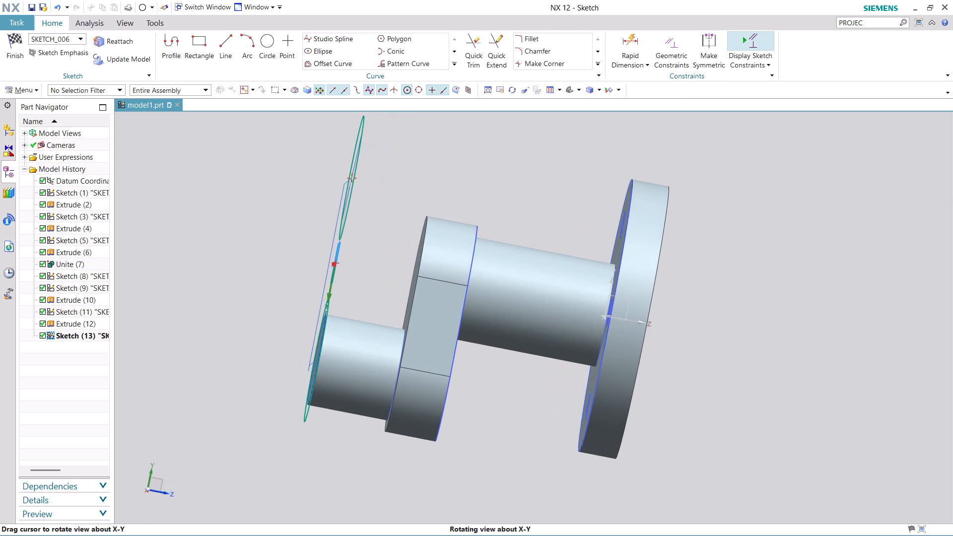
middle_click_drag(594, 317, 594, 321)
middle_click_drag(531, 418, 560, 420)
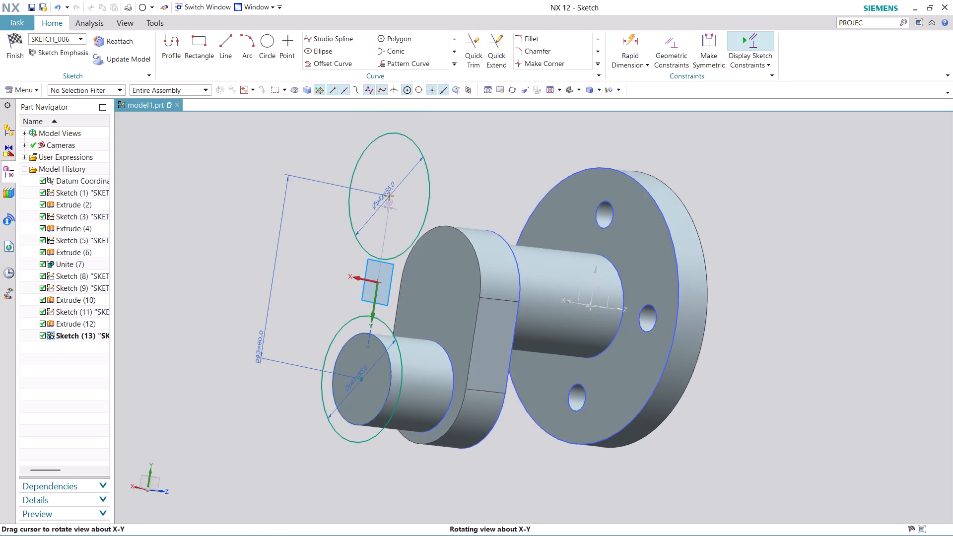
middle_click_drag(560, 420, 561, 420)
scroll(561, 420, "up", 1)
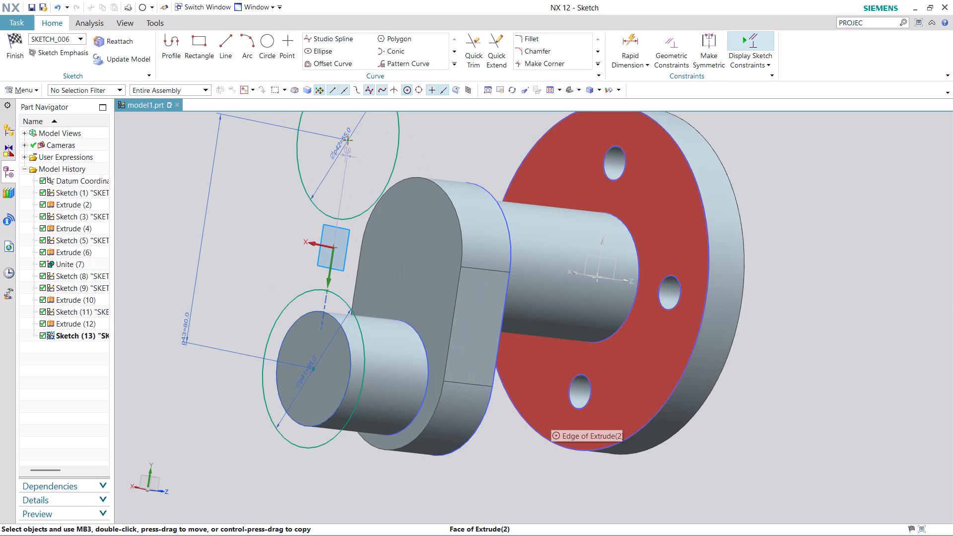
scroll(525, 400, "up", 1)
scroll(497, 391, "down", 1)
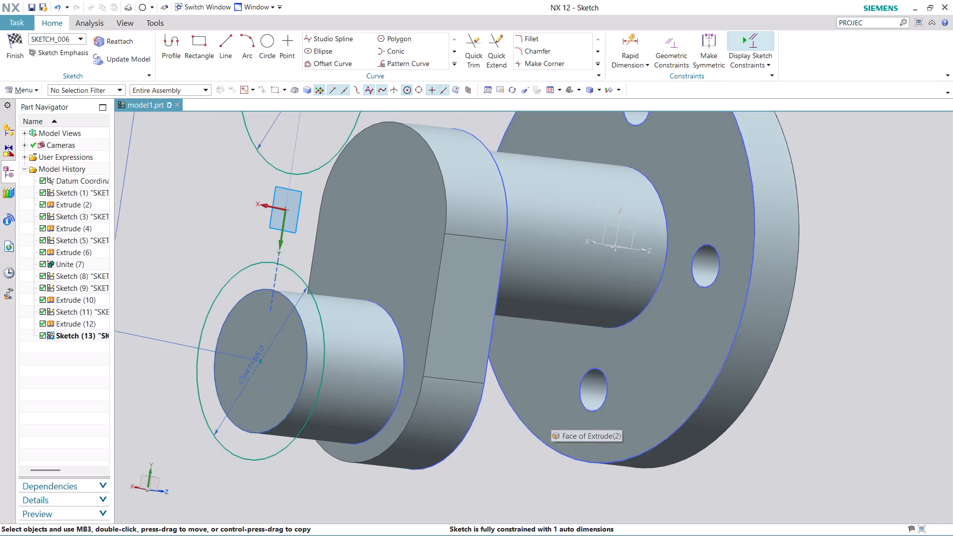
scroll(497, 391, "down", 3)
middle_click_drag(494, 443, 534, 449)
right_click(139, 490)
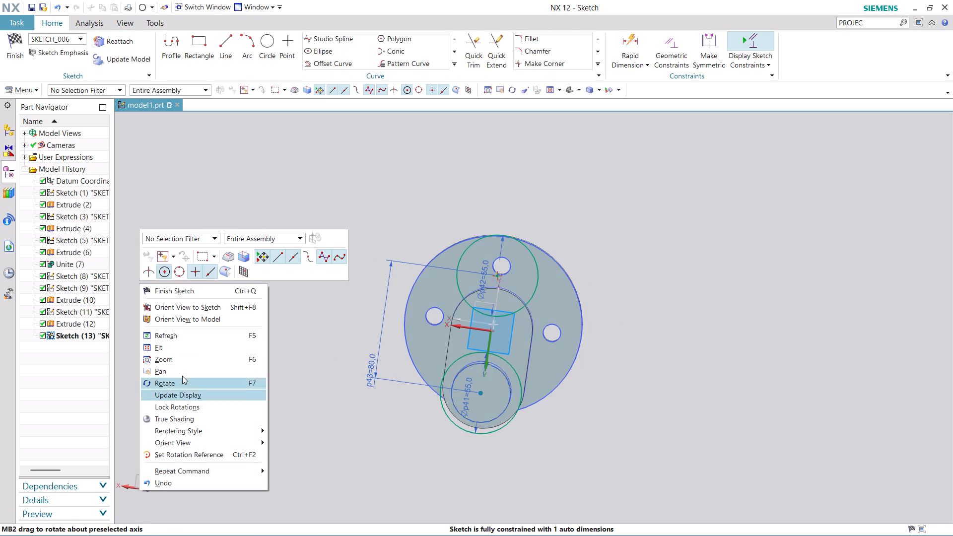
left_click(231, 308)
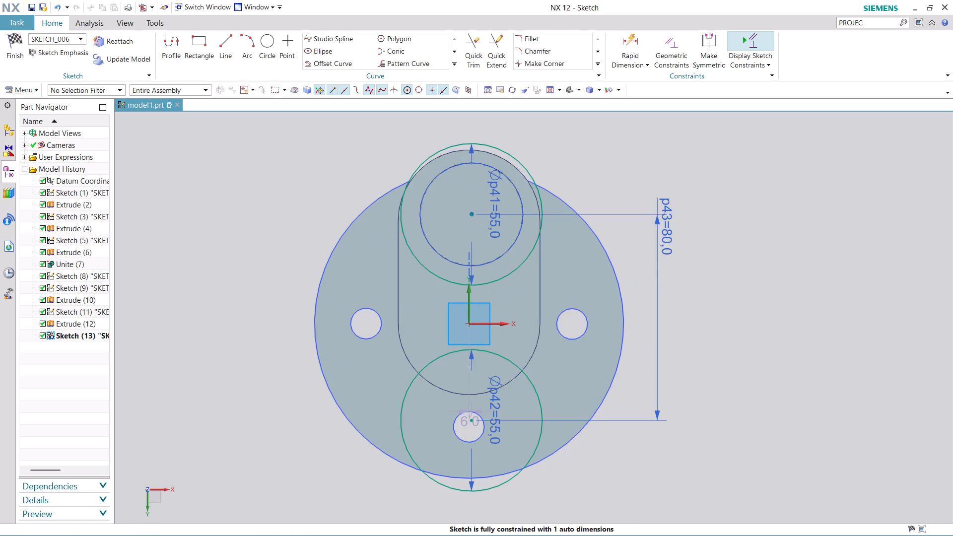
Draw two vertical lines about 86 mm long, one on each outer side of the two 55 mm circles.
left_click(225, 41)
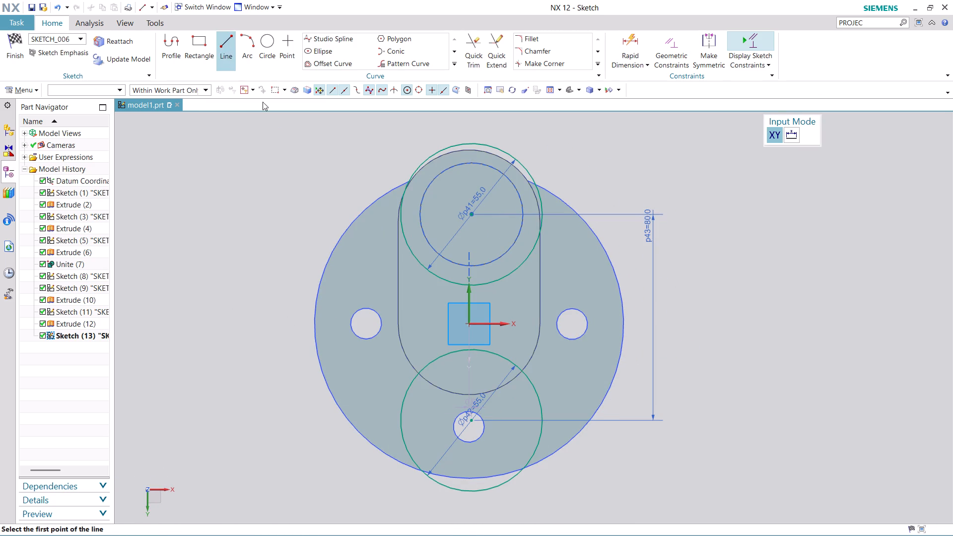
left_click(386, 203)
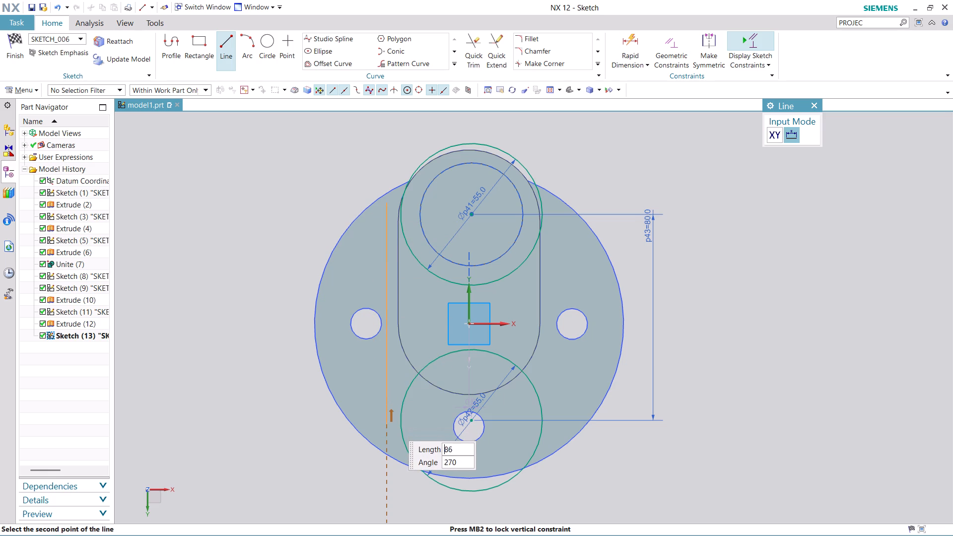
left_click(393, 425)
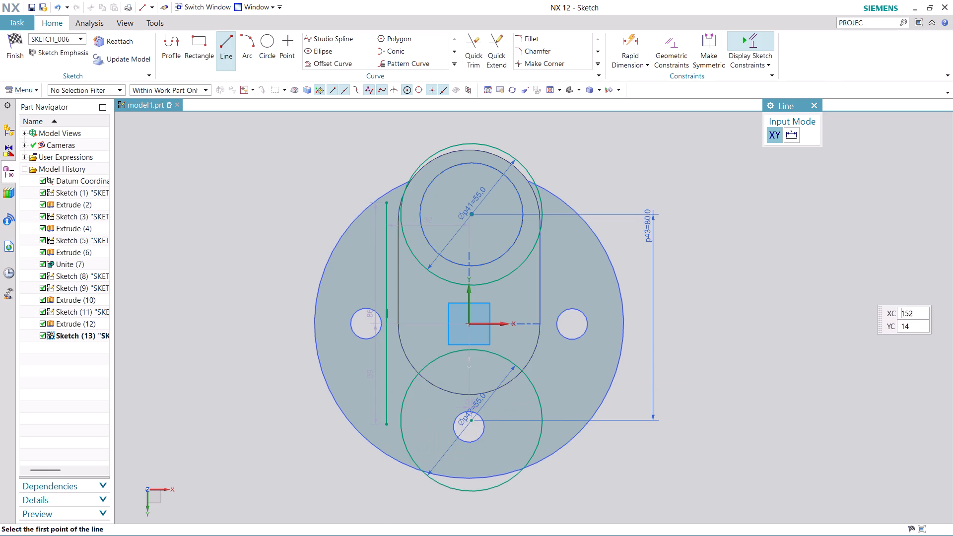
left_click(560, 209)
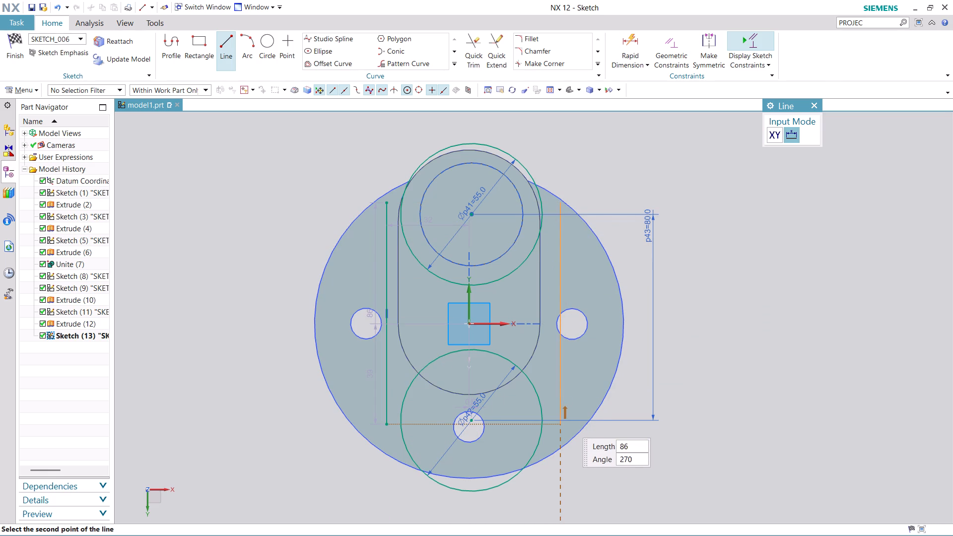
left_click(566, 426)
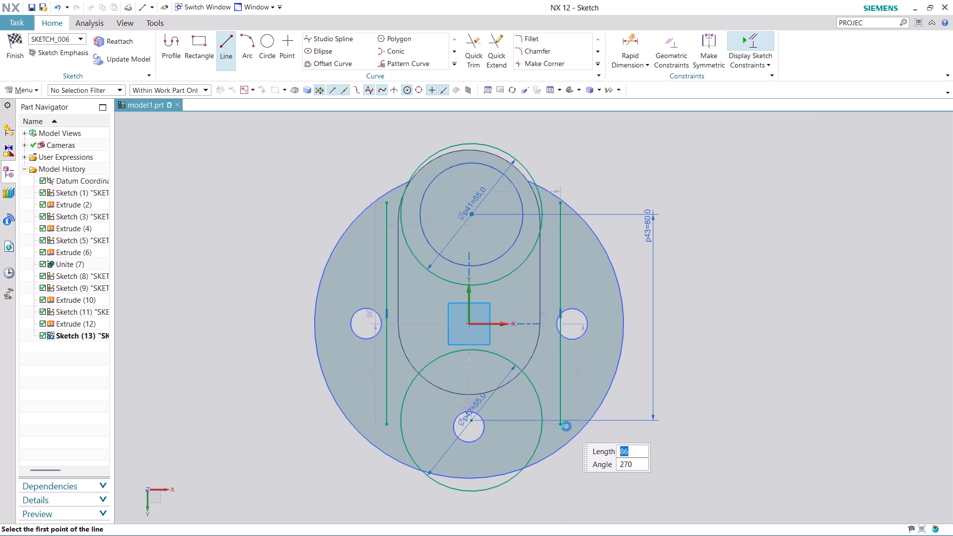
key("Escape")
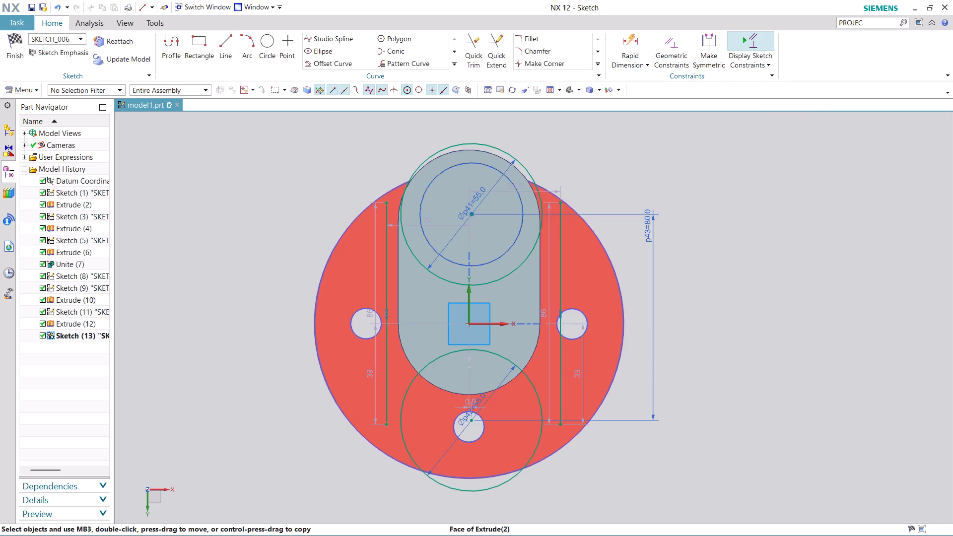
Constrain both vertical lines tangent to the upper 55 mm circle around the pin.
left_click(671, 37)
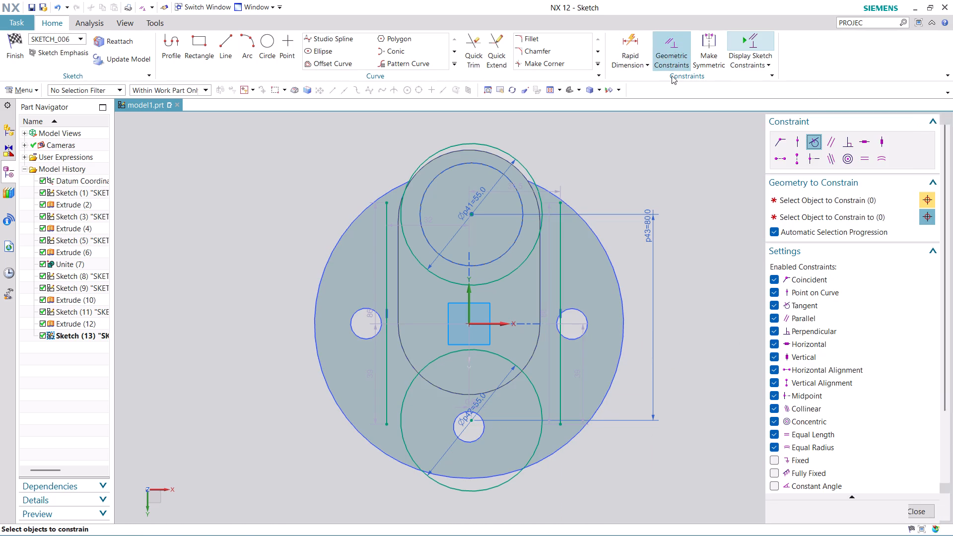
left_click(383, 255)
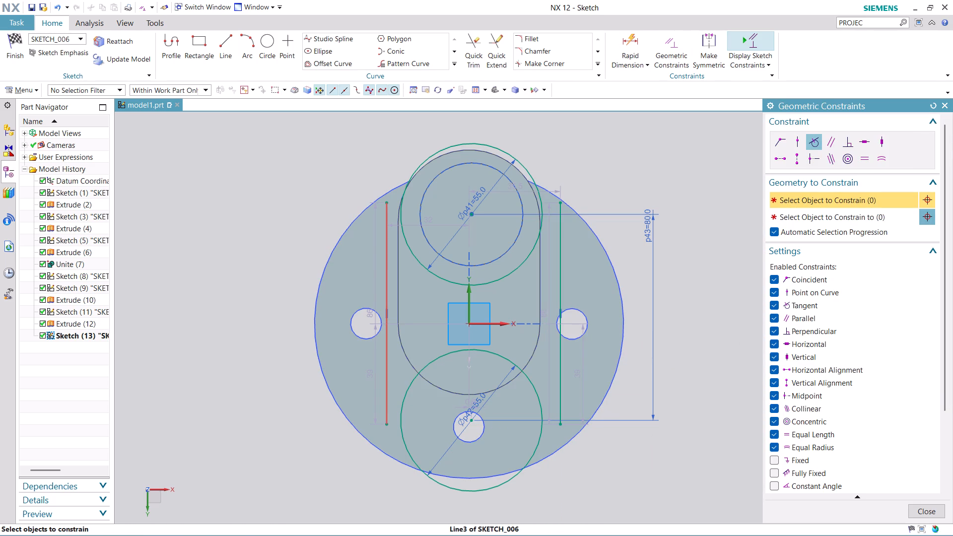
left_click(415, 264)
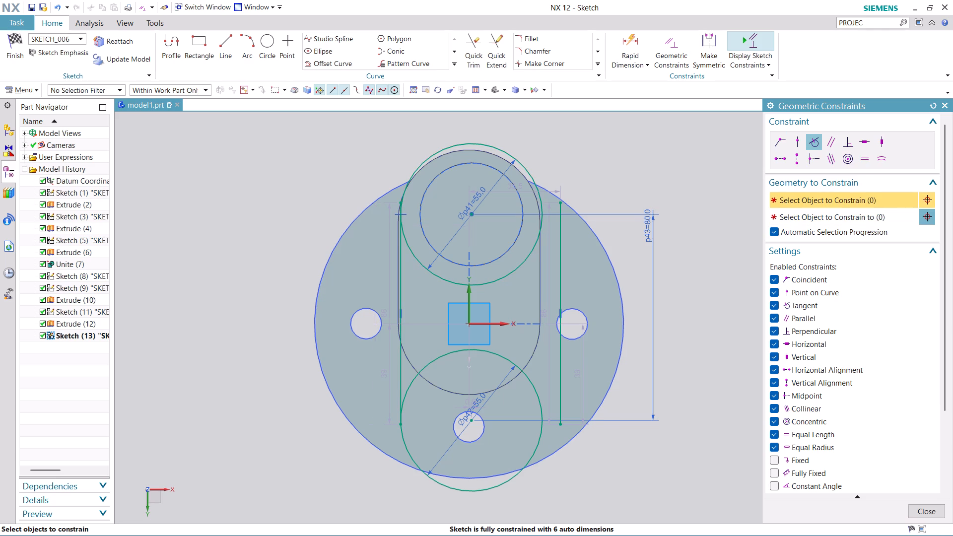
left_click(560, 255)
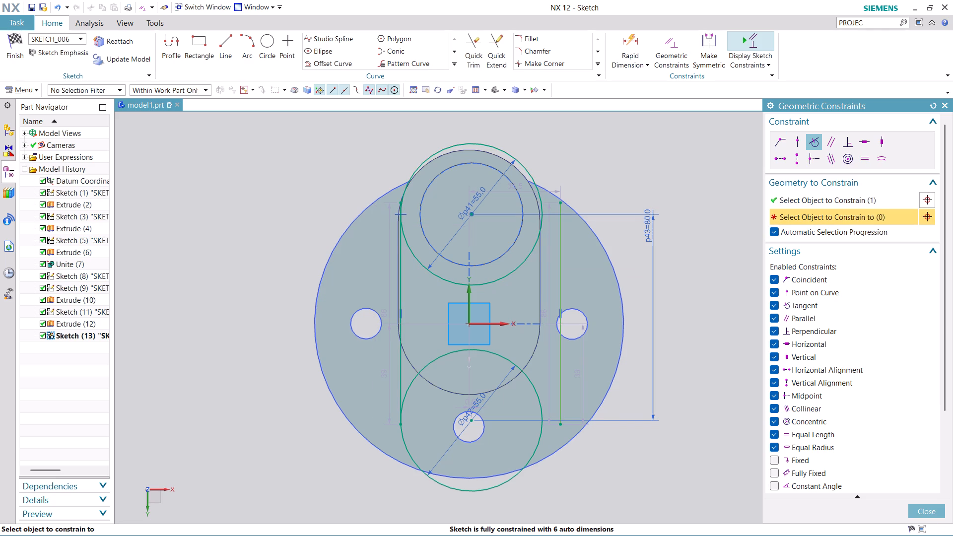
left_click(530, 255)
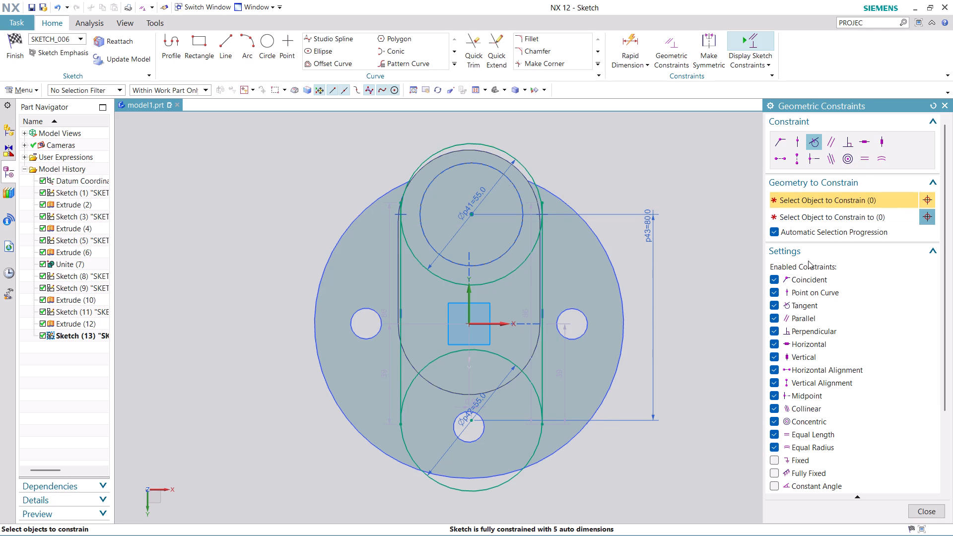
left_click(921, 511)
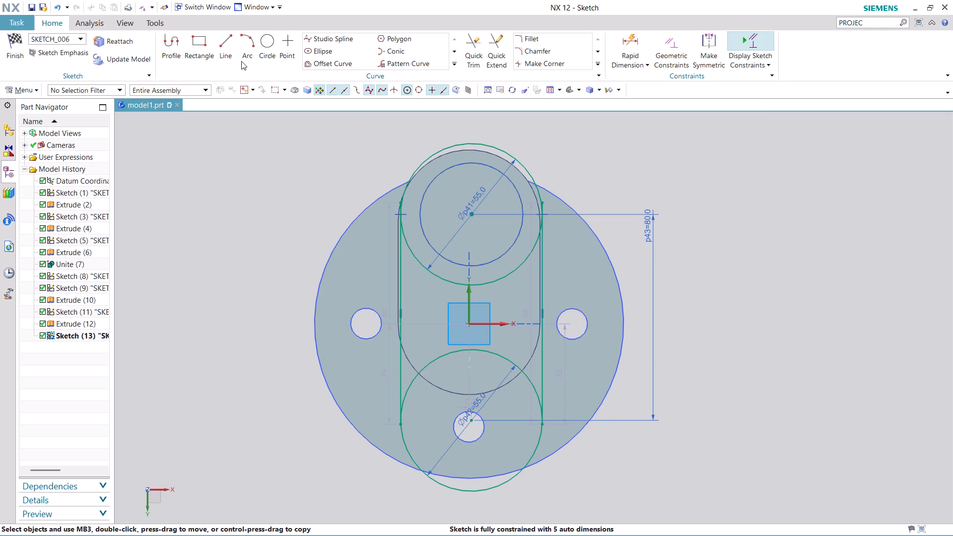
Trim the inner arcs of both 55 mm circles to leave a slot-shaped outline, and finish the sketch.
left_click(479, 53)
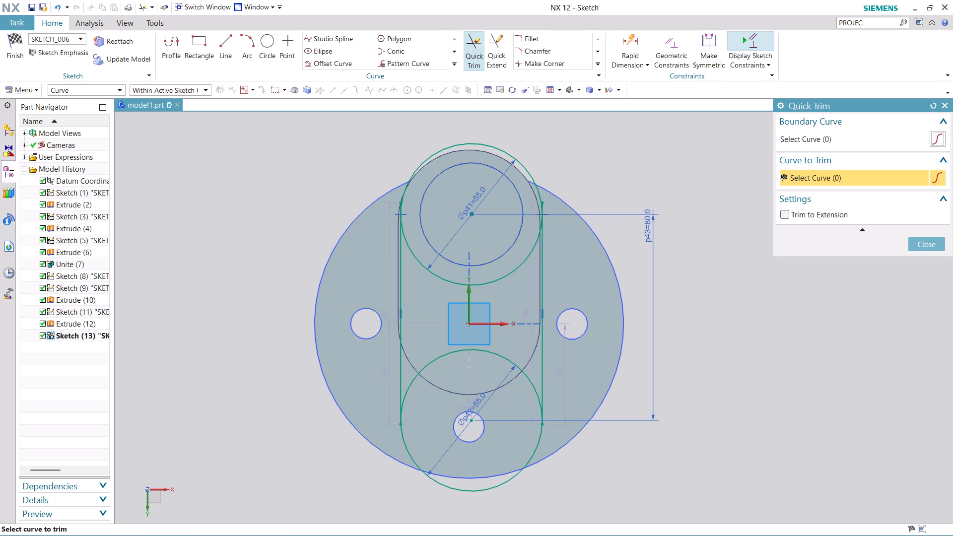
left_click(423, 372)
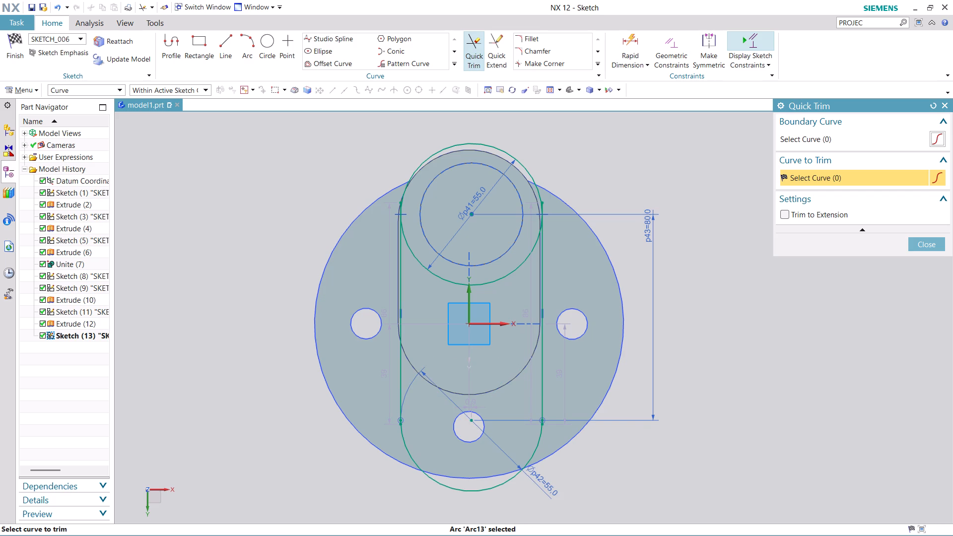
scroll(513, 392, "down", 2)
scroll(511, 390, "up", 3)
scroll(319, 232, "up", 1)
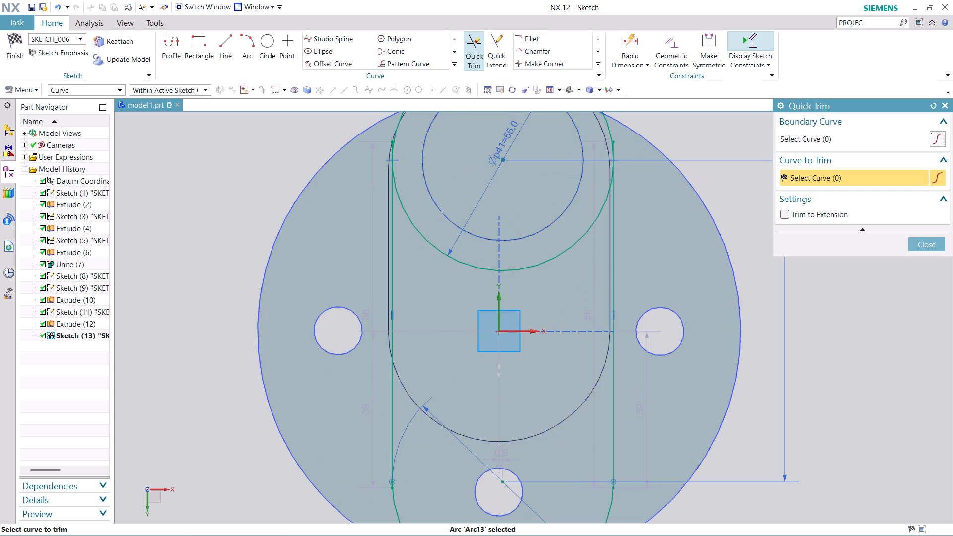
left_click(420, 232)
scroll(659, 364, "down", 3)
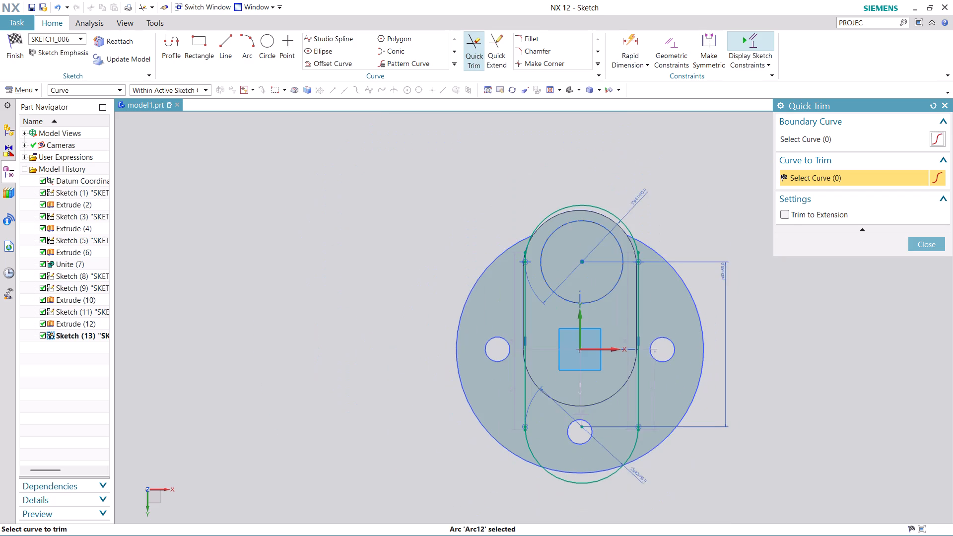
middle_click_drag(785, 381, 747, 369)
left_click(925, 246)
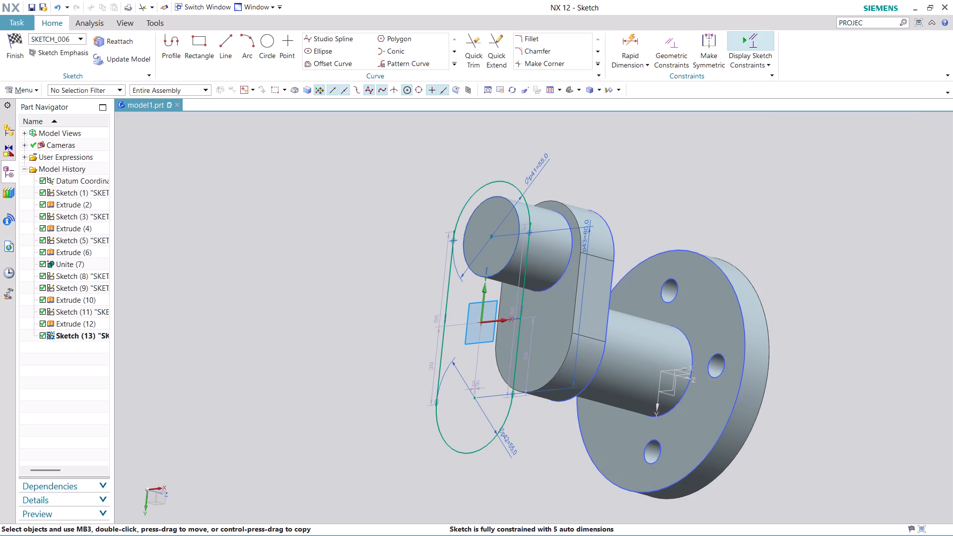
left_click(13, 53)
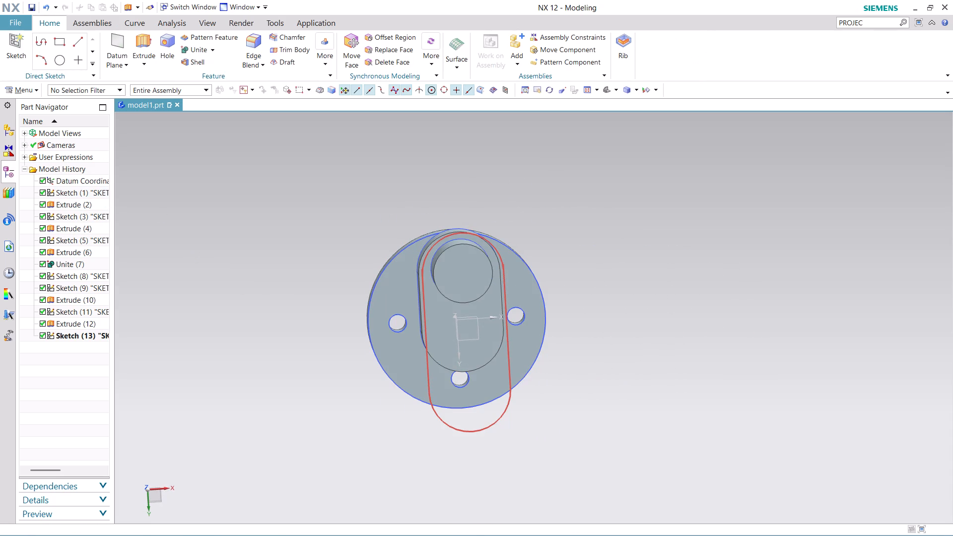
Extrude the new slot-shaped profile 22 mm from the pin's end face, with Boolean set to None.
left_click(141, 44)
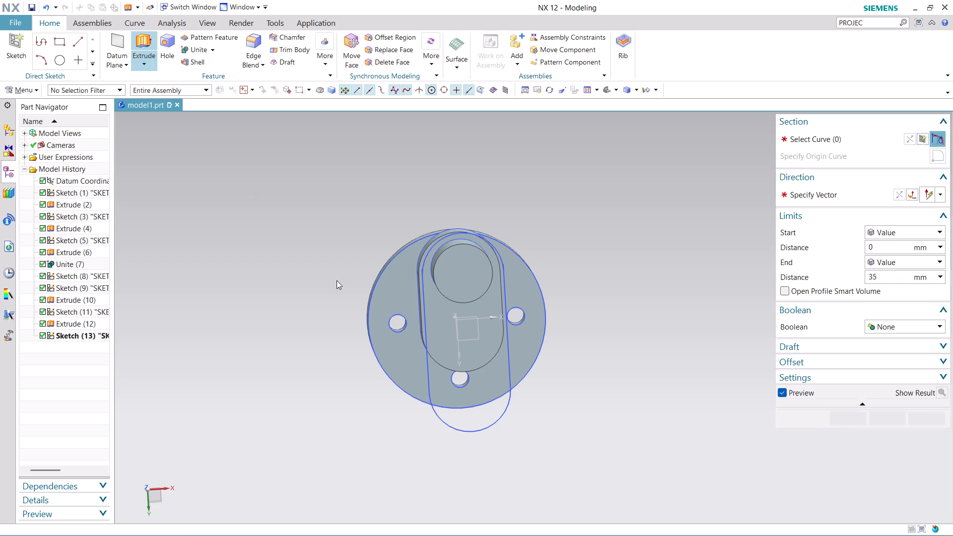
left_click(475, 429)
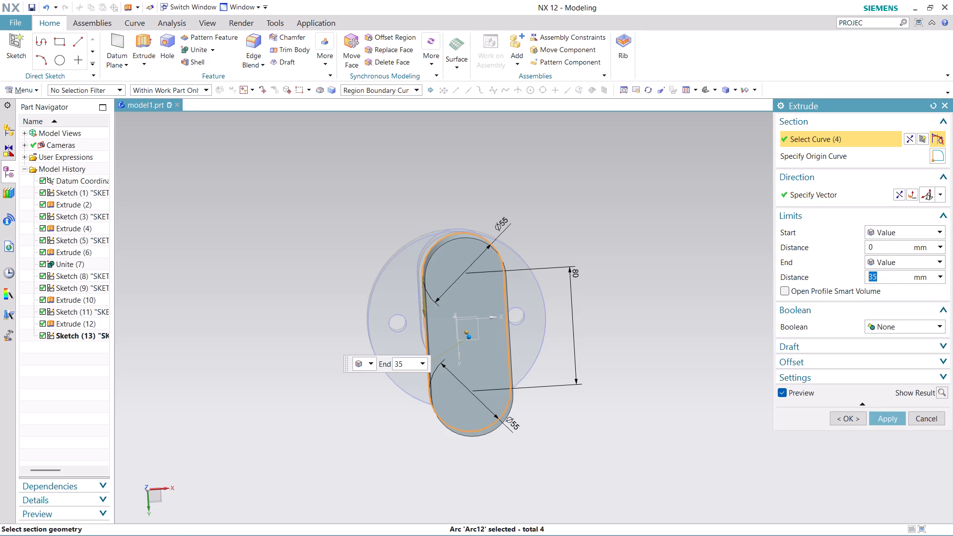
type("22")
key("Return")
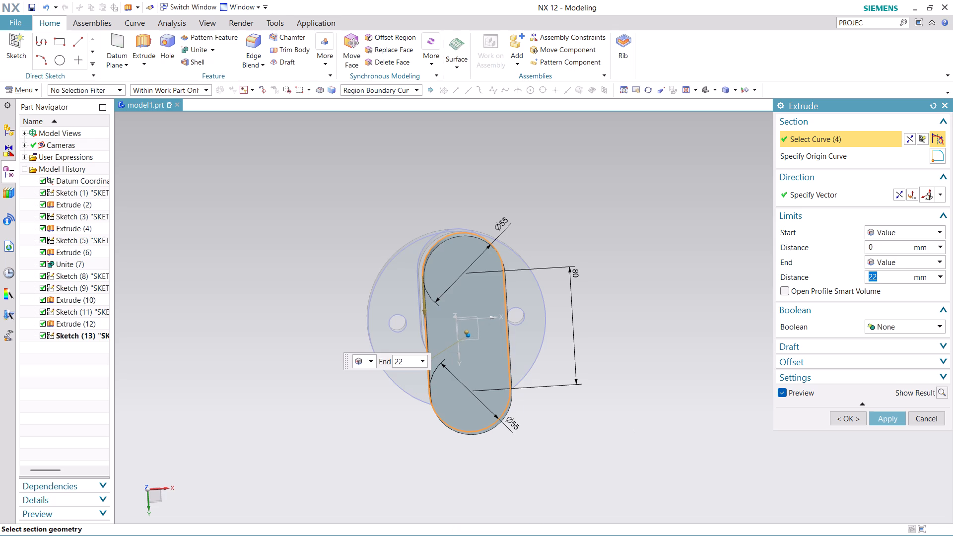
left_click(889, 417)
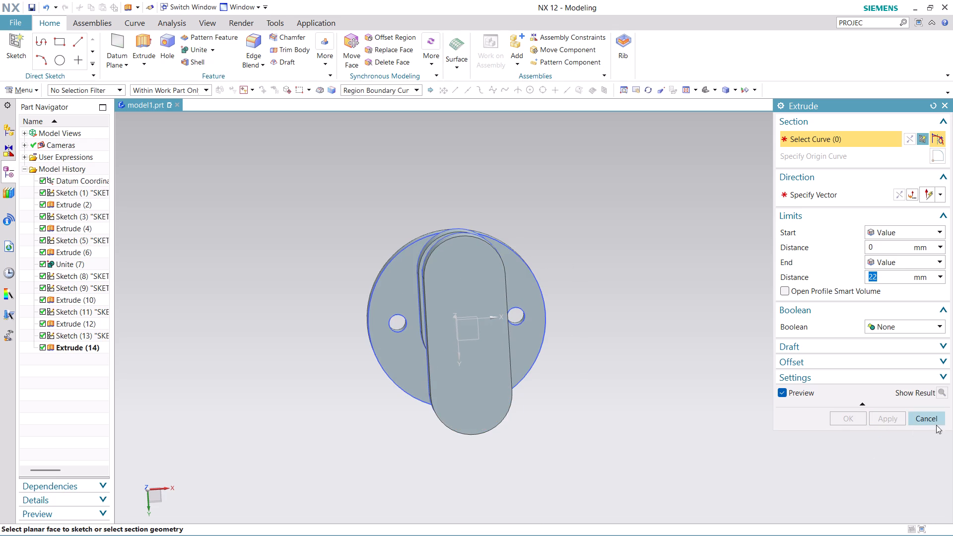
left_click(932, 420)
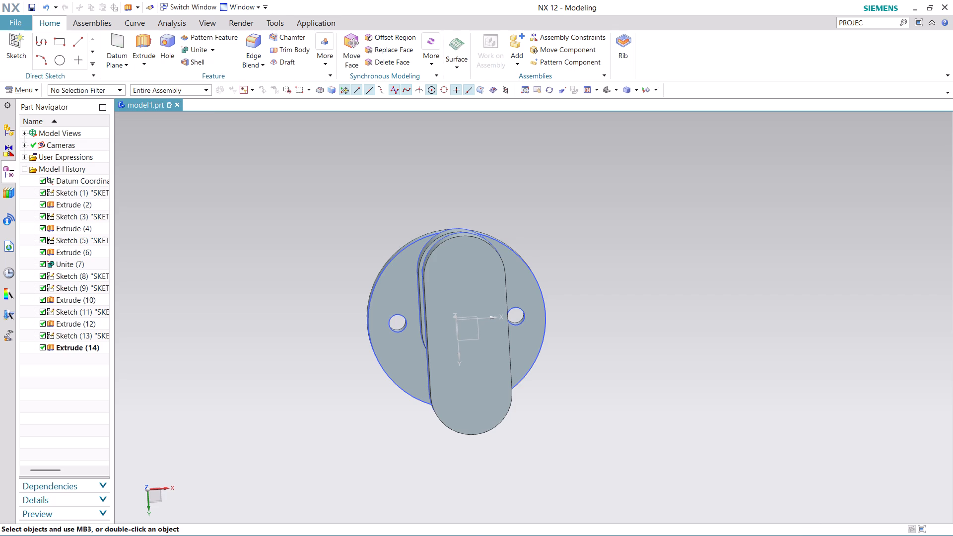
Sketch a 45 mm diameter circle on the second arm's outer face, centred on the rounded end away from the pin.
middle_click_drag(561, 436, 414, 363)
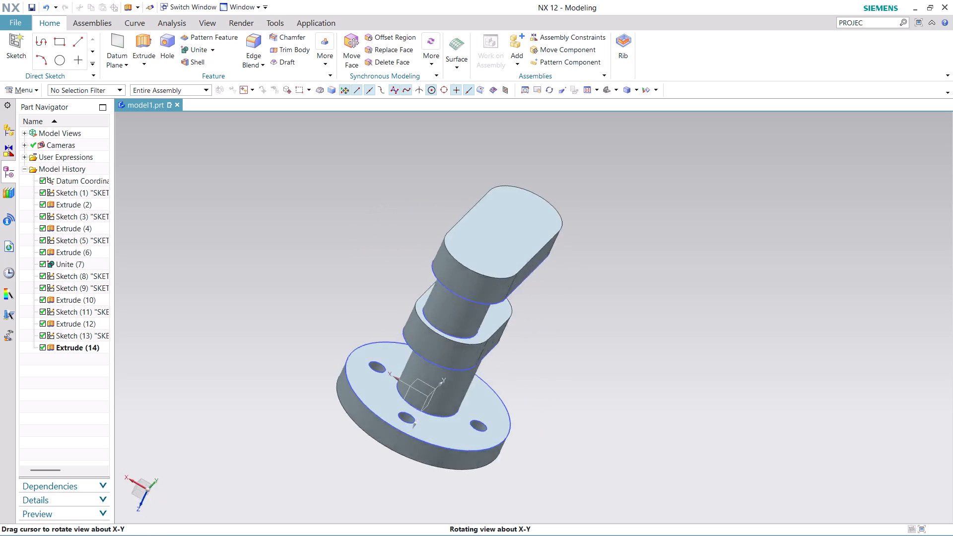
middle_click_drag(414, 363, 423, 426)
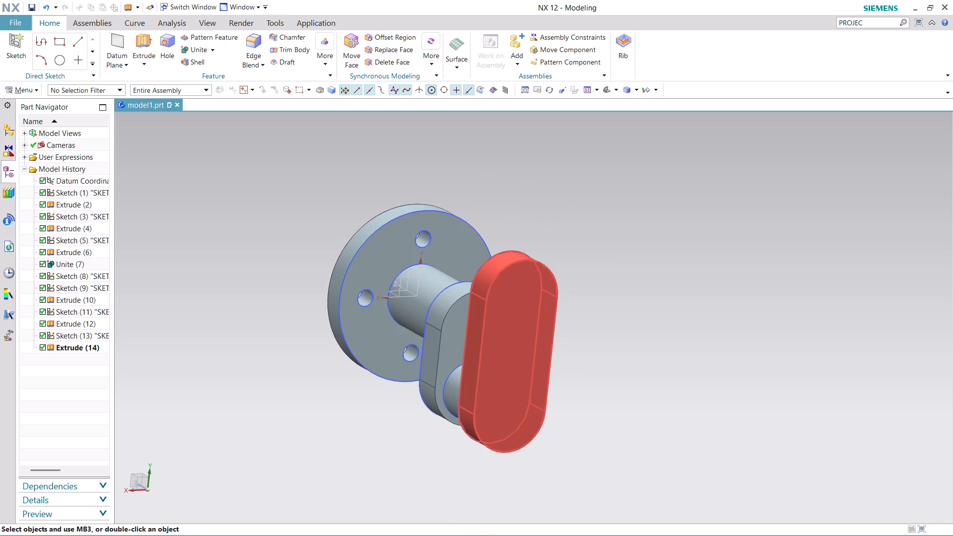
left_click(57, 60)
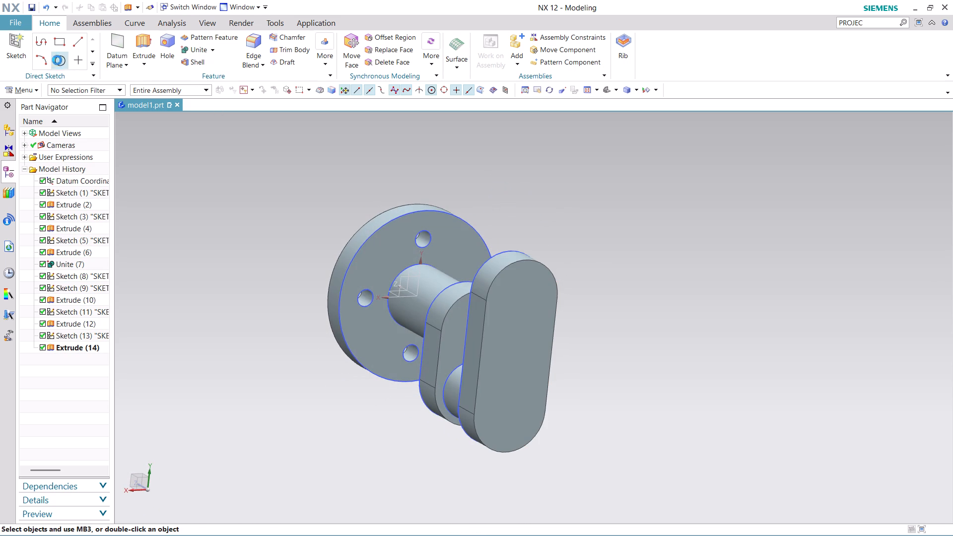
left_click(523, 300)
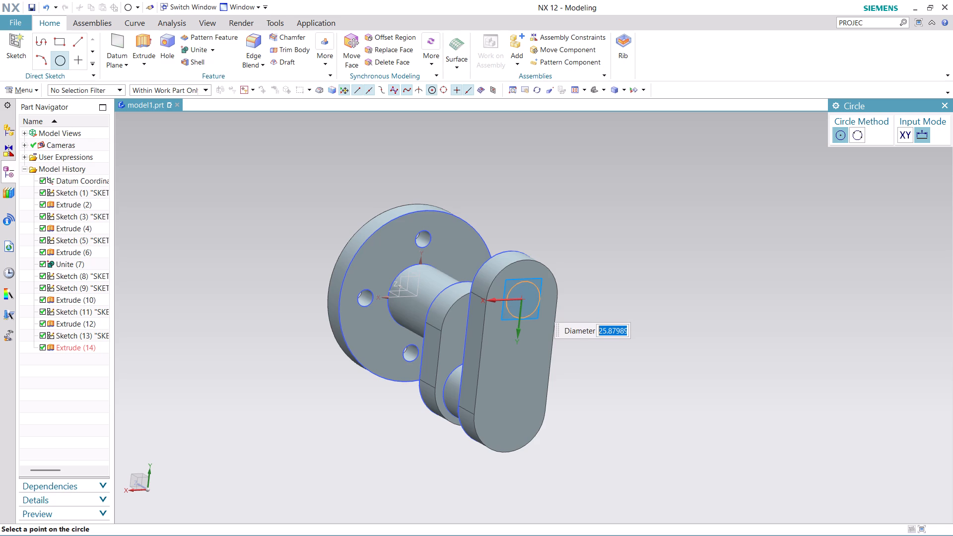
type("45")
key("Return")
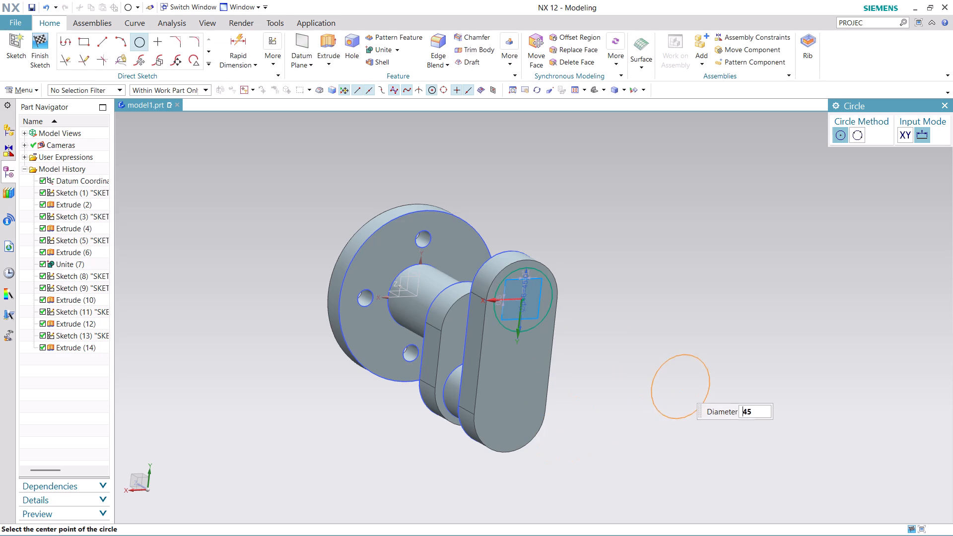
key("Escape")
left_click(42, 49)
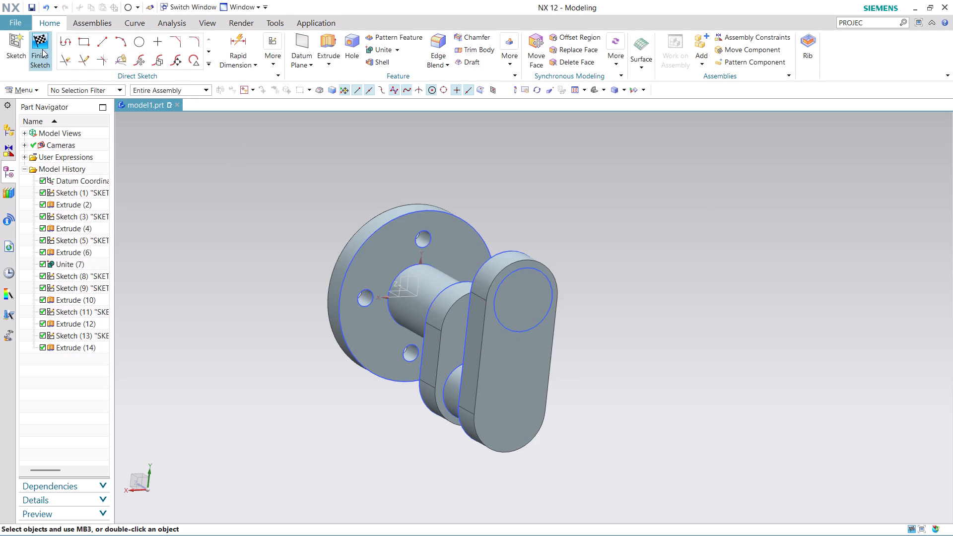
Extrude the 45 mm circle 35 mm outward from the second arm's face, with Boolean set to None.
left_click(138, 41)
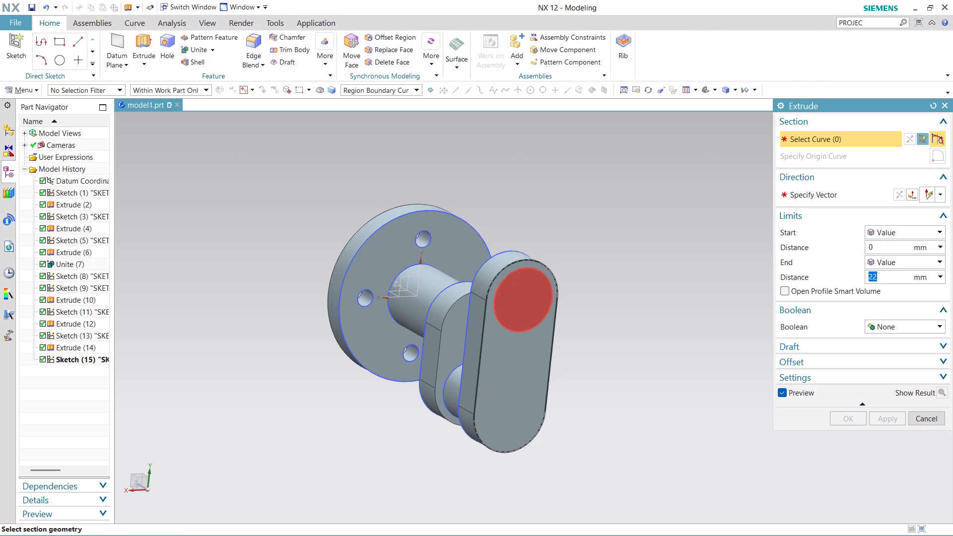
left_click(512, 326)
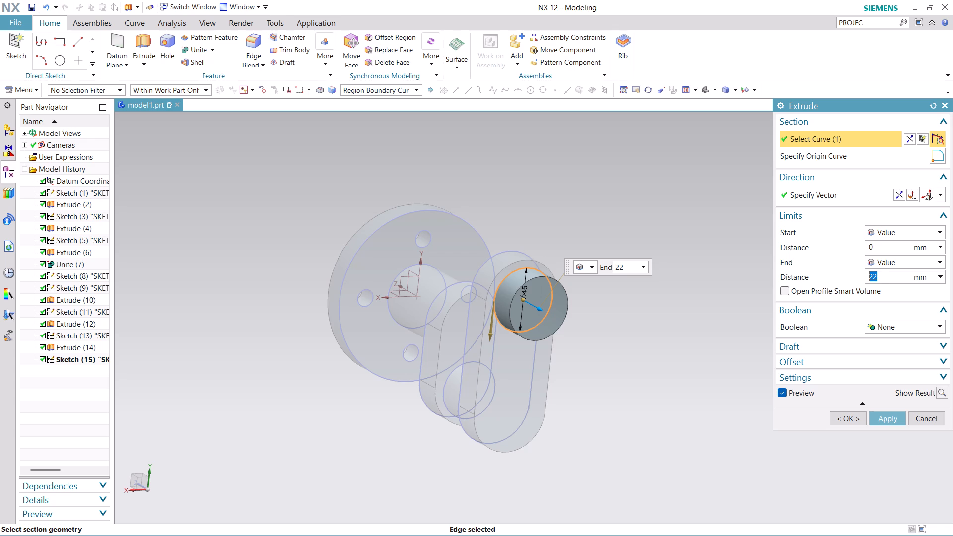
type("35")
key("Return")
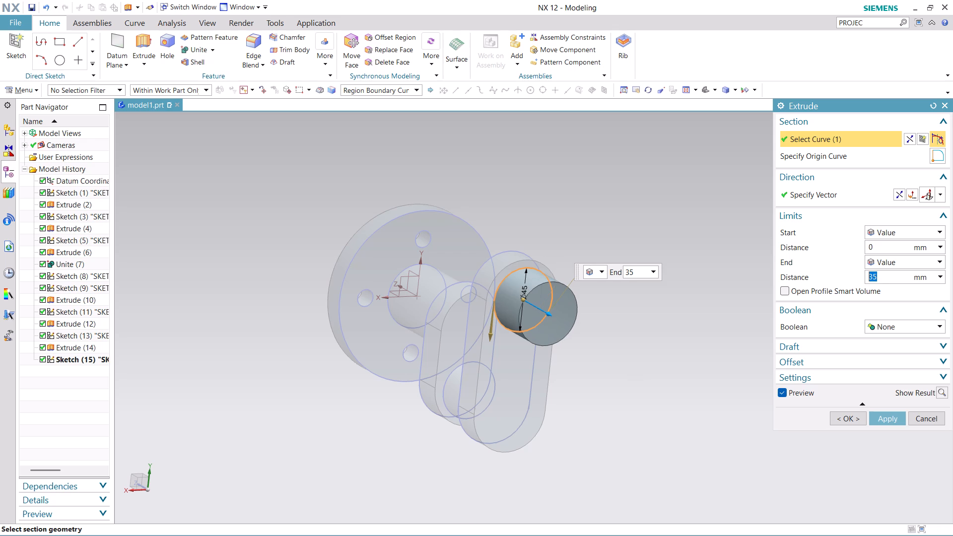
left_click(890, 418)
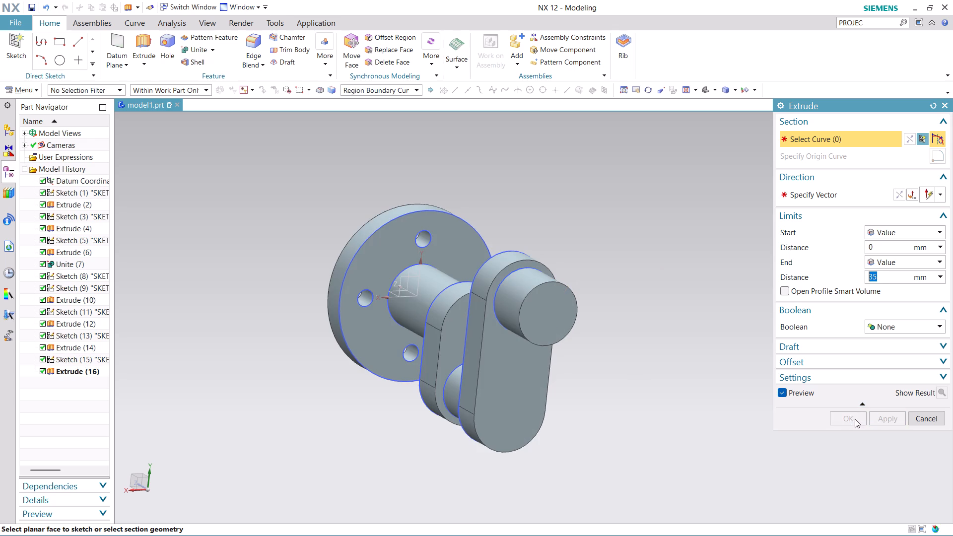
left_click(924, 422)
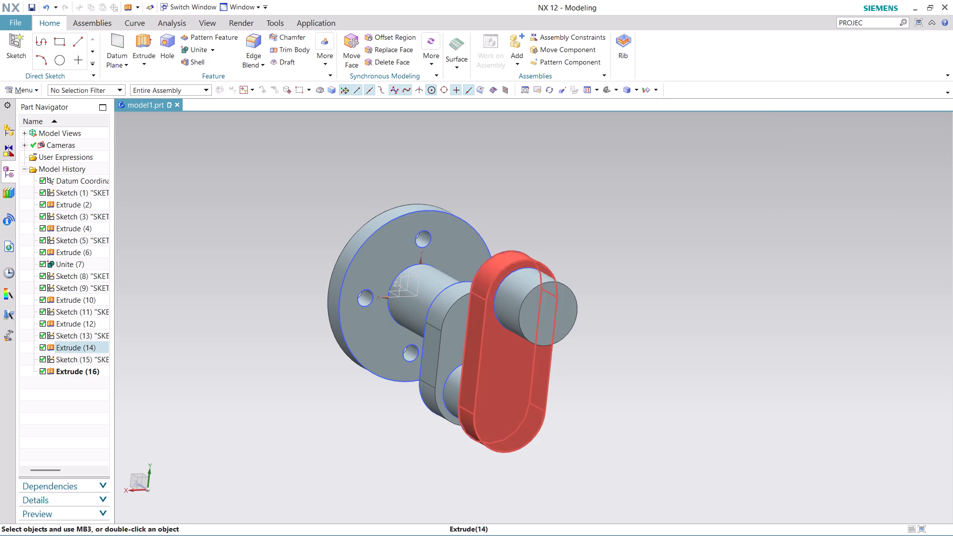
Create a task-environment sketch on the end journal's outer face, with the X-axis as horizontal reference and the sketch origin point specified.
left_click(24, 91)
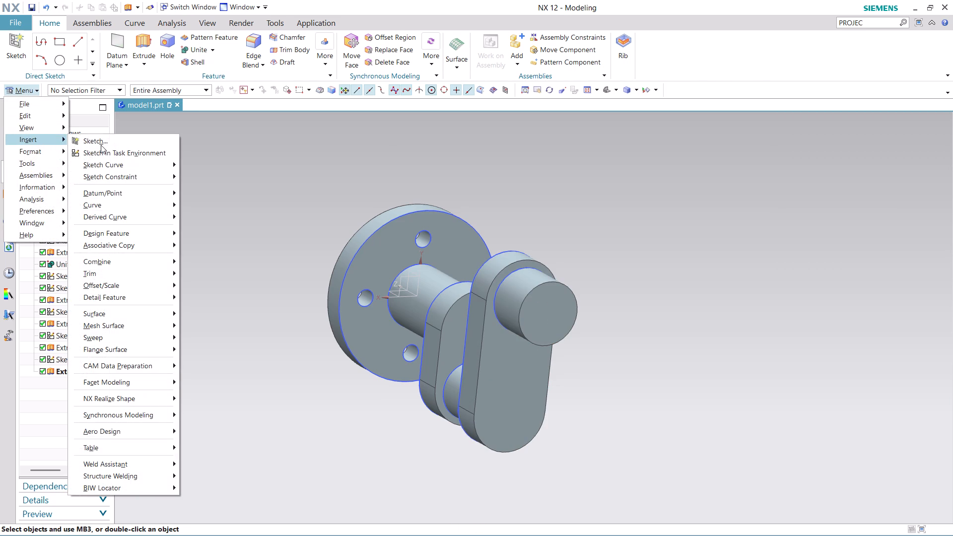
left_click(130, 152)
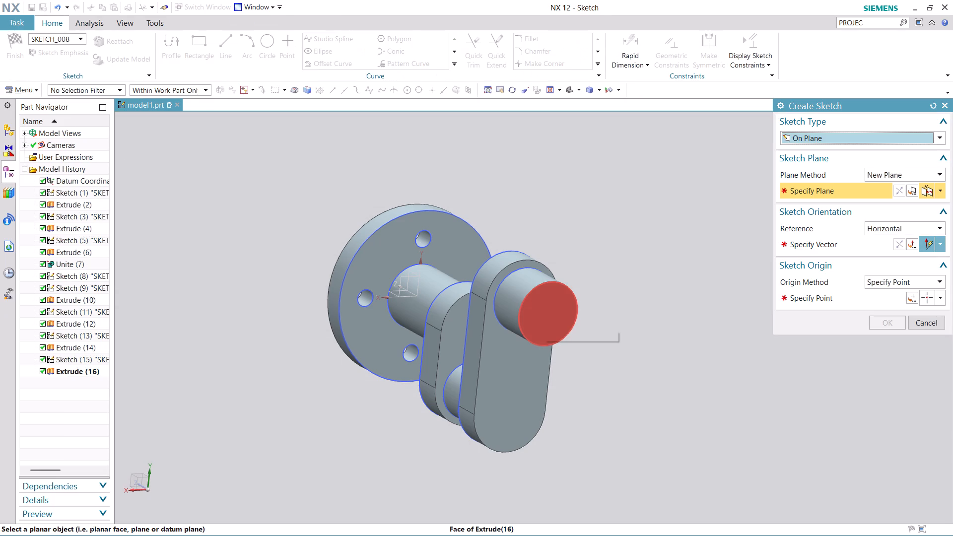
left_click(543, 317)
left_click(644, 329)
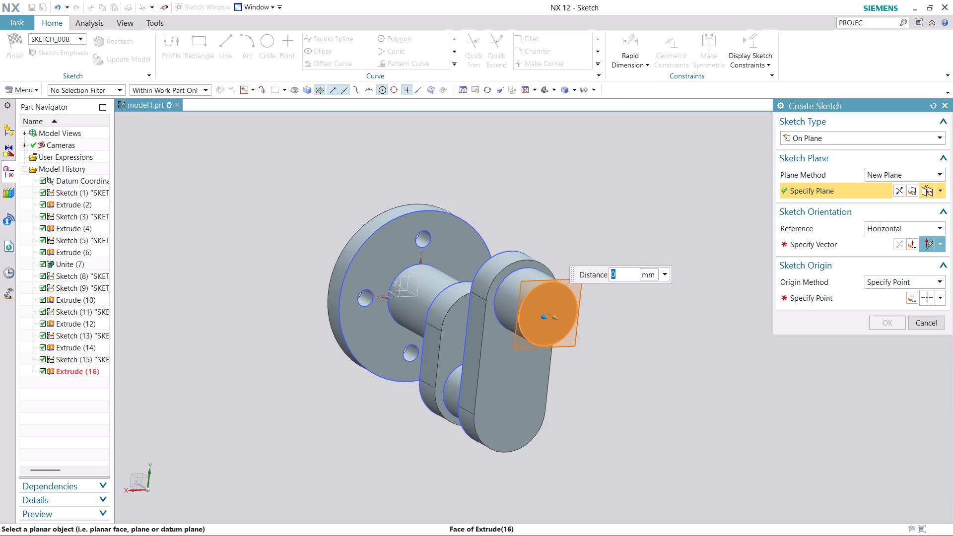
left_click(826, 239)
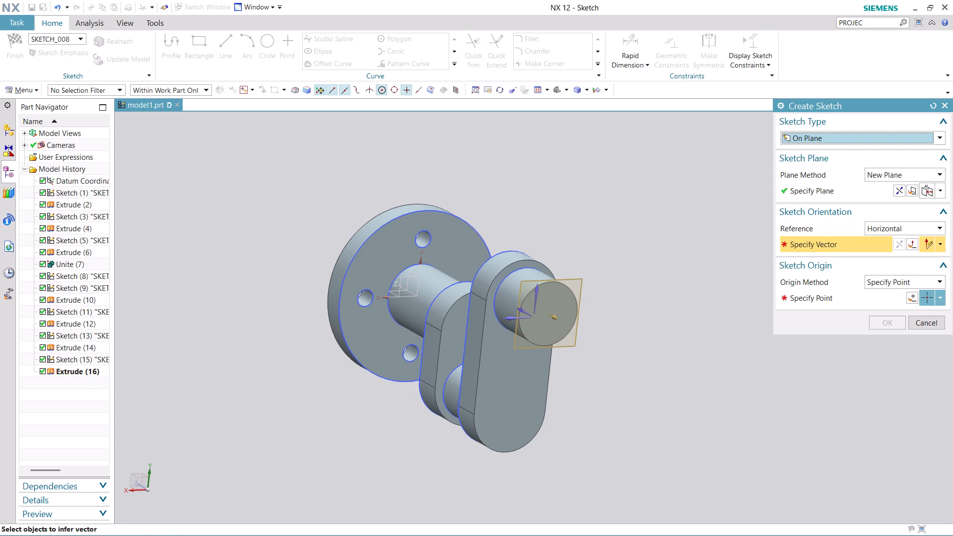
left_click(518, 320)
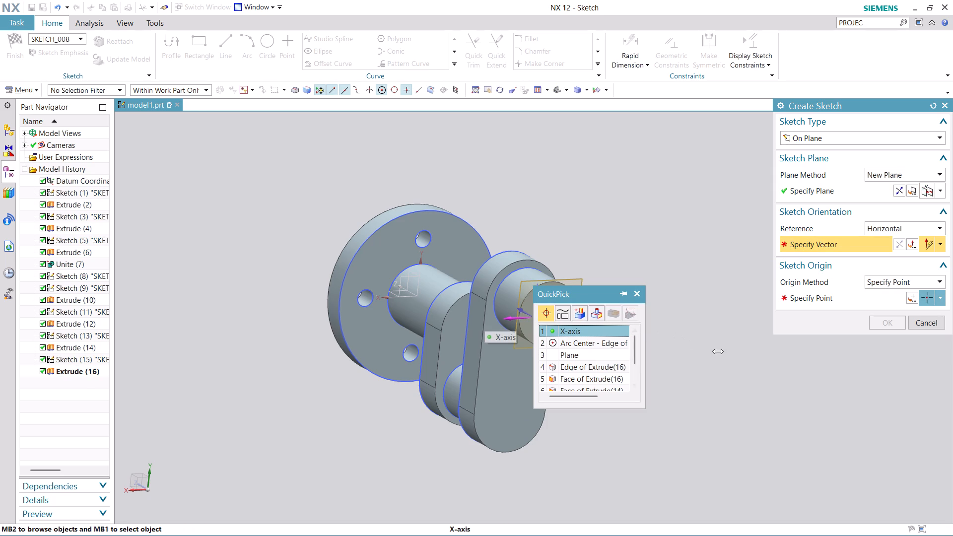
middle_click_drag(709, 354, 680, 340)
scroll(679, 338, "up", 1)
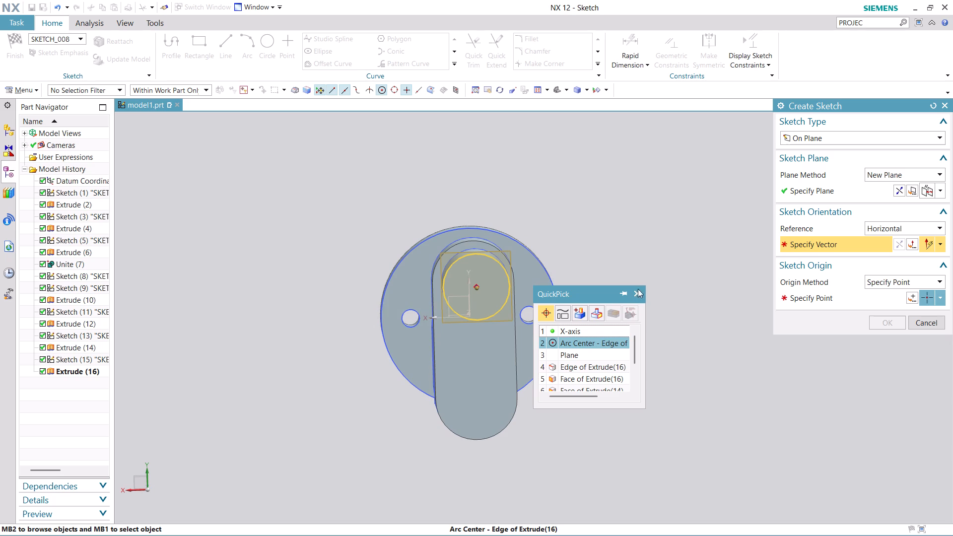
left_click(636, 294)
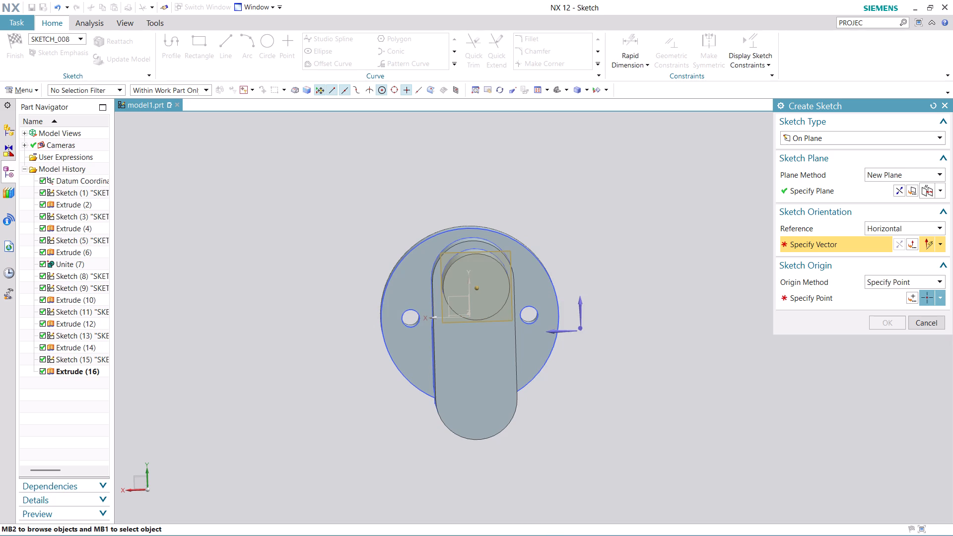
left_click(562, 332)
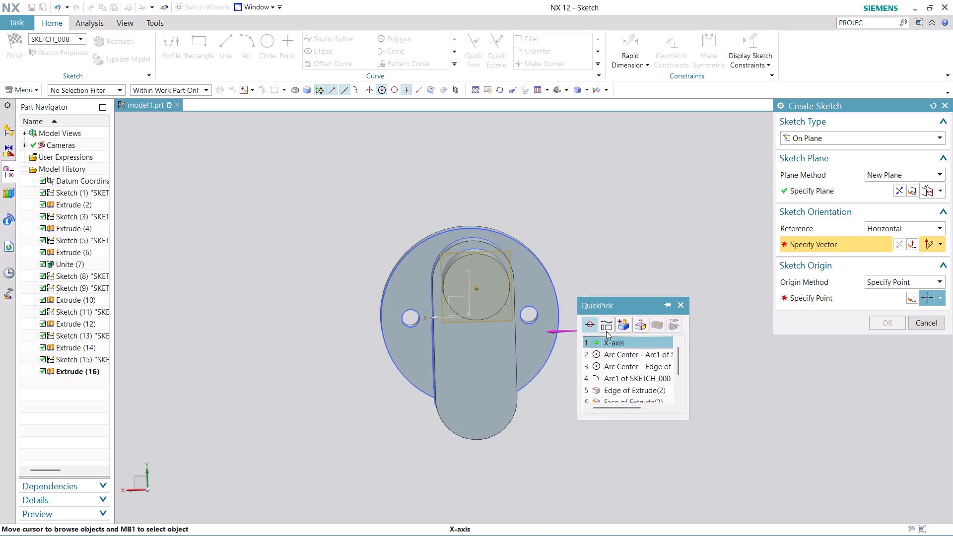
left_click(643, 344)
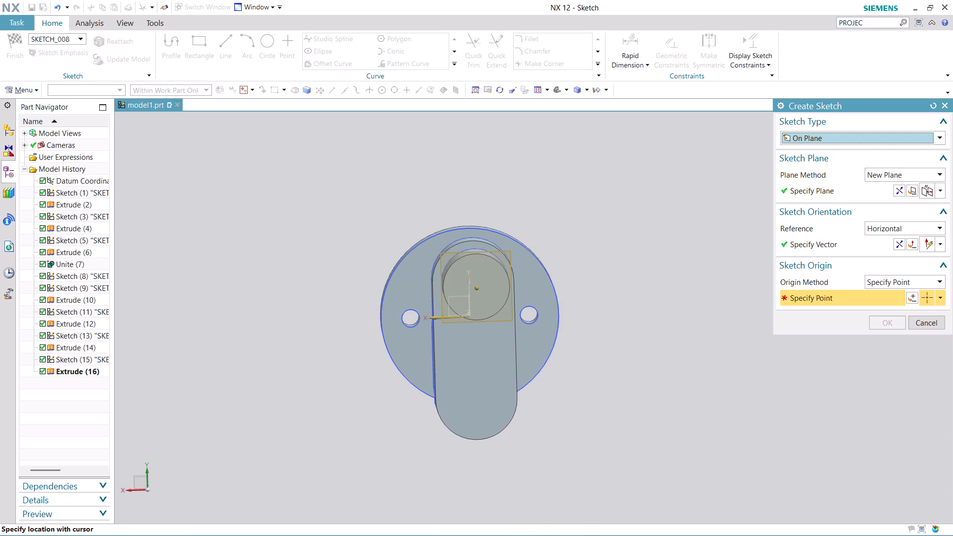
left_click(910, 295)
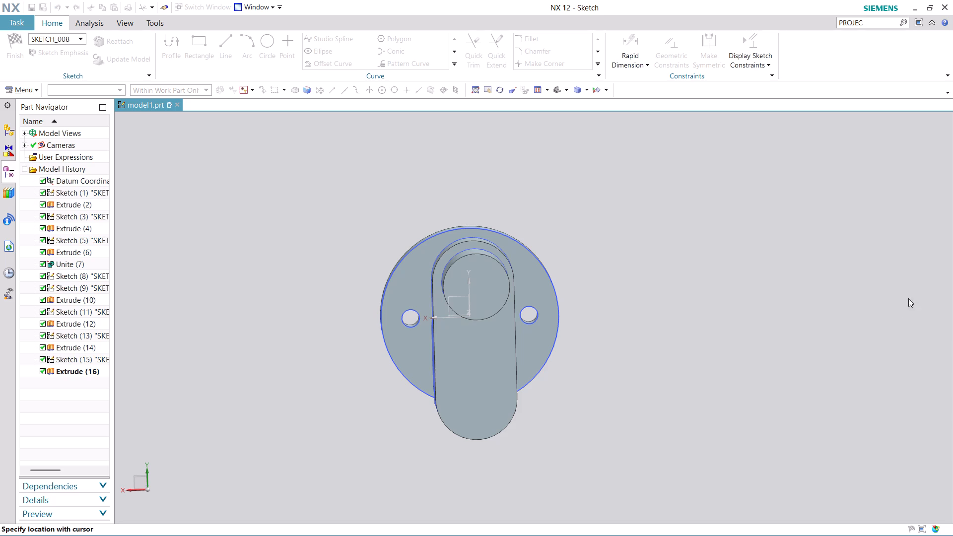
left_click(885, 317)
left_click(880, 323)
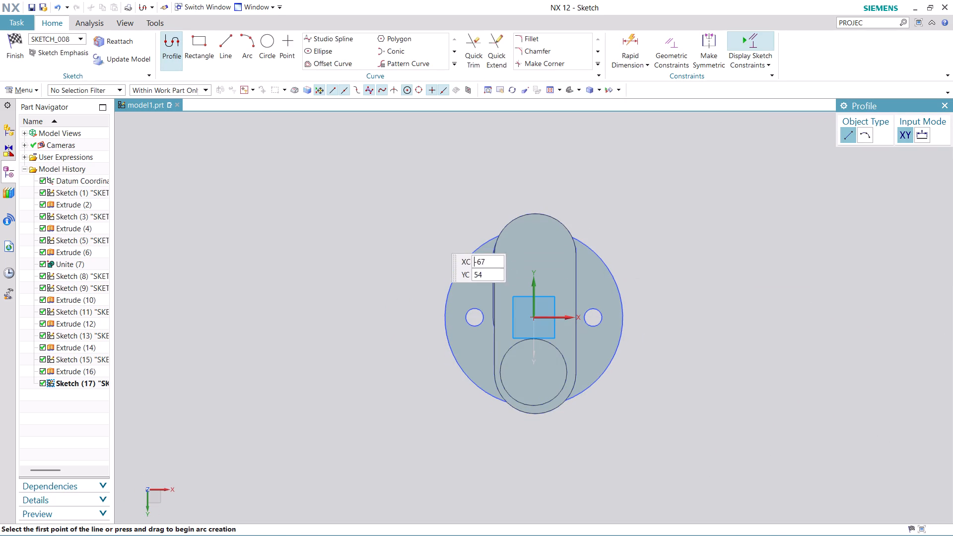
Draw a 55 mm diameter circle centred on the journal and a second 55 mm circle about 17 mm along the arm towards the pin.
left_click(263, 40)
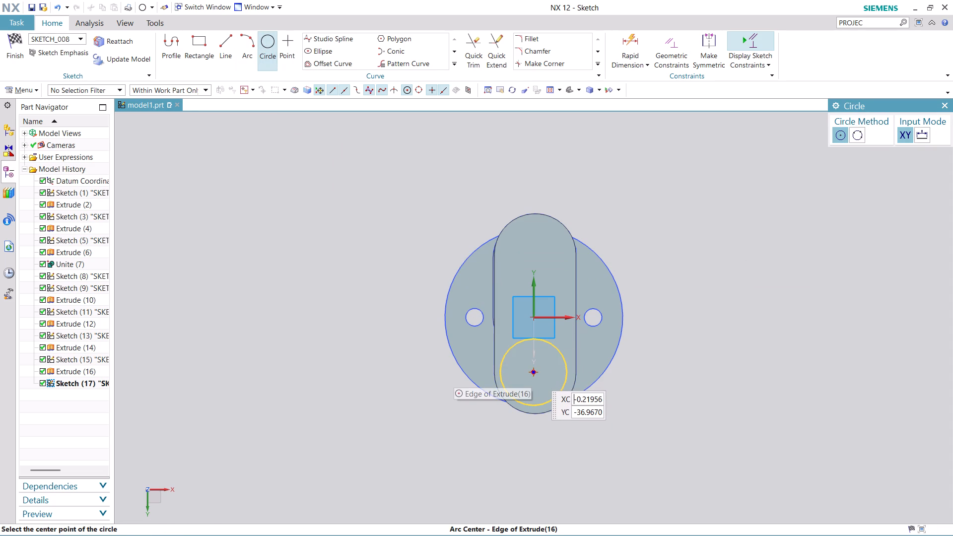
left_click(535, 374)
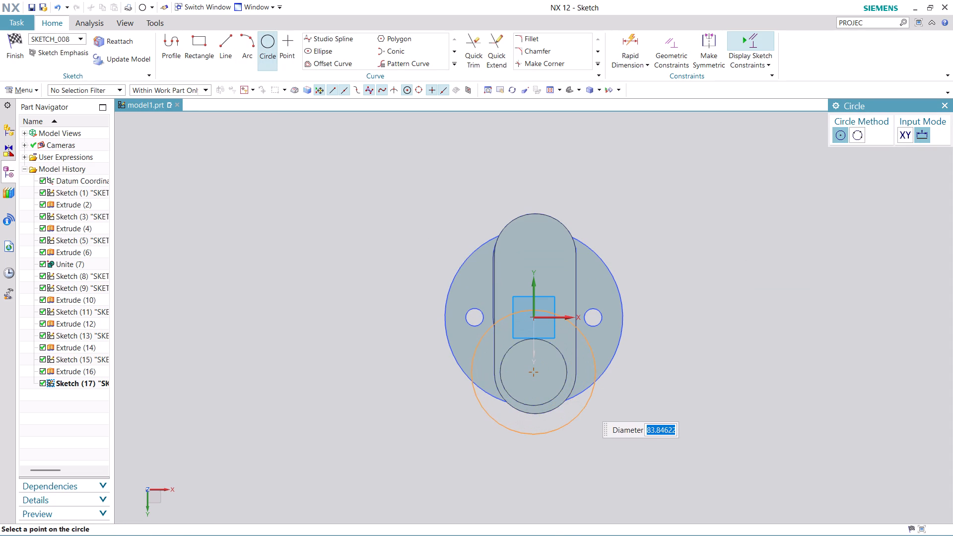
type("27.5")
type("*2")
key("Return")
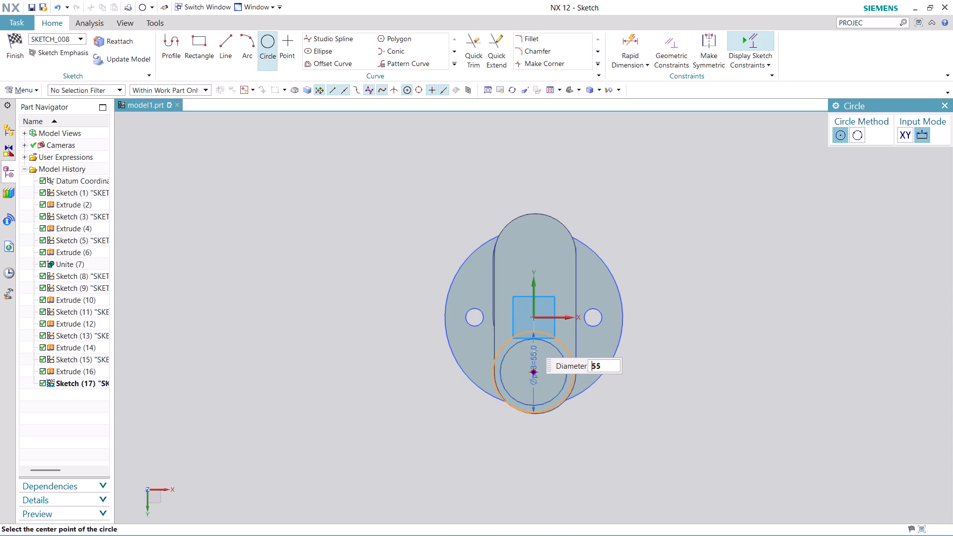
scroll(532, 349, "up", 5)
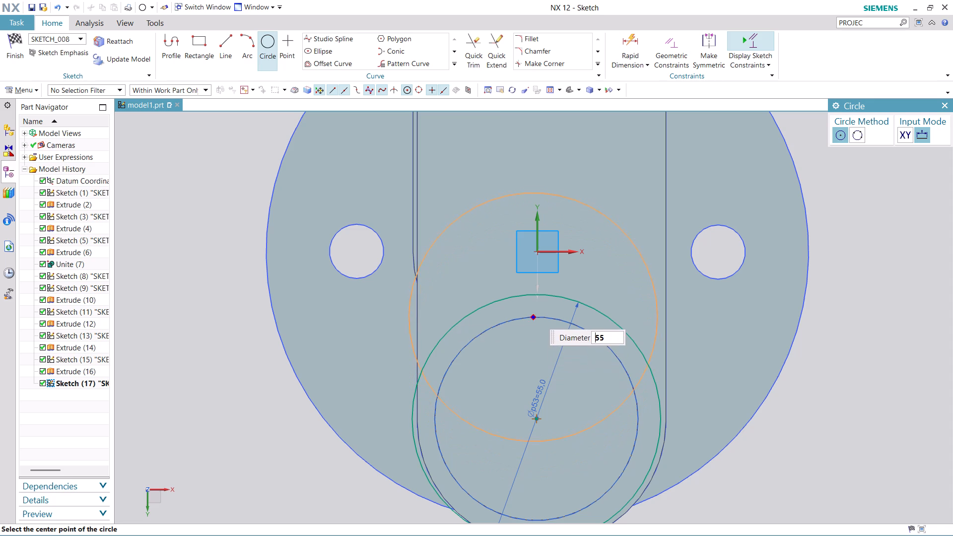
left_click(537, 343)
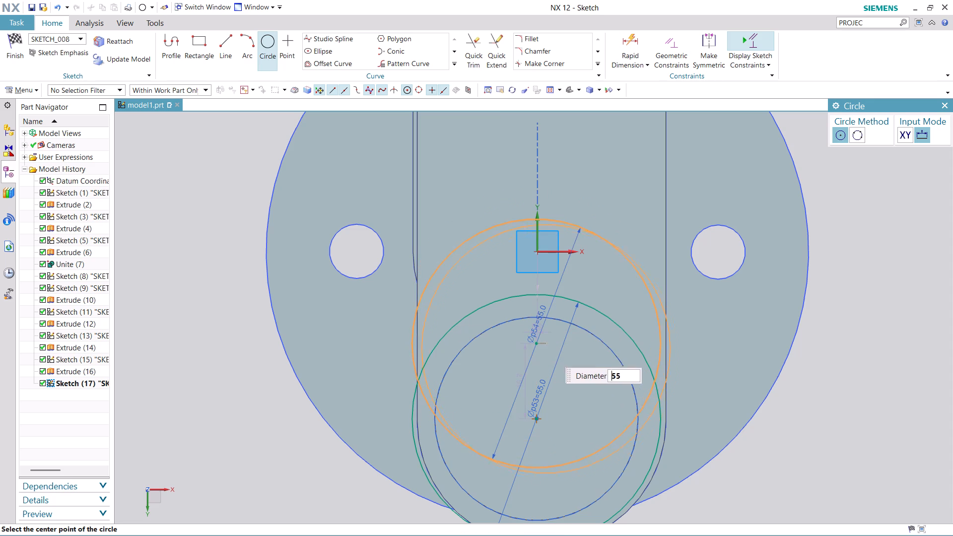
key("Escape")
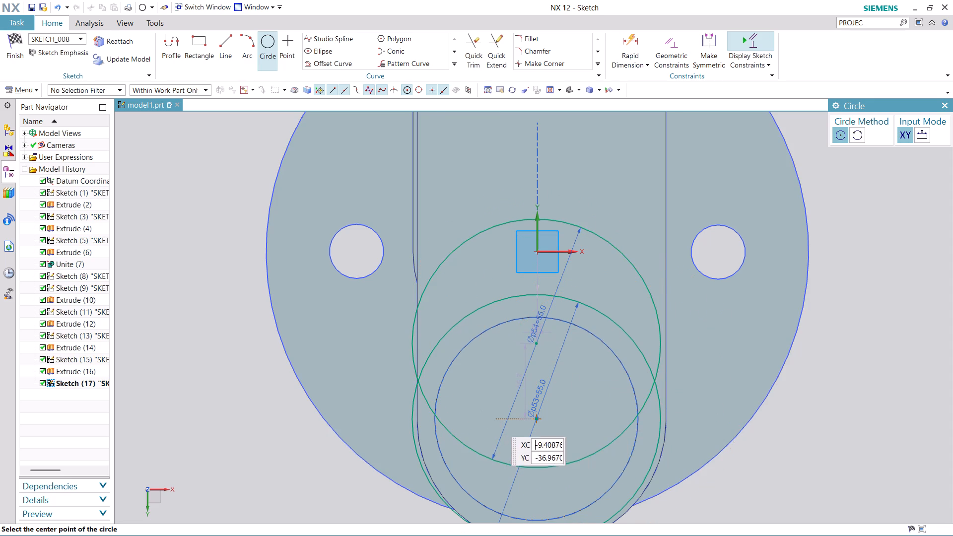
Move the centre-distance dimension clear of the two 55 mm circles and set it to 40 mm.
scroll(509, 426, "down", 2)
scroll(523, 440, "up", 6)
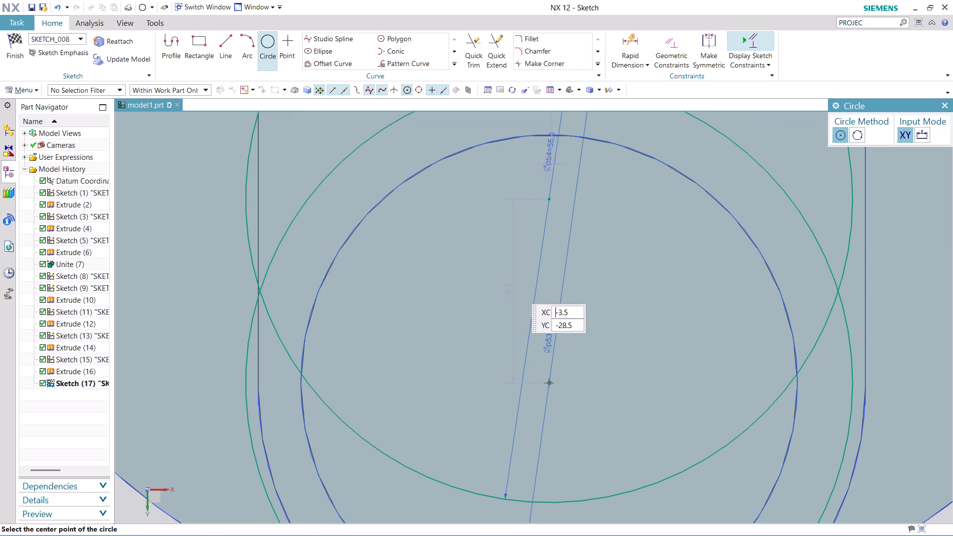
key("Escape")
left_click_drag(510, 296, 357, 306)
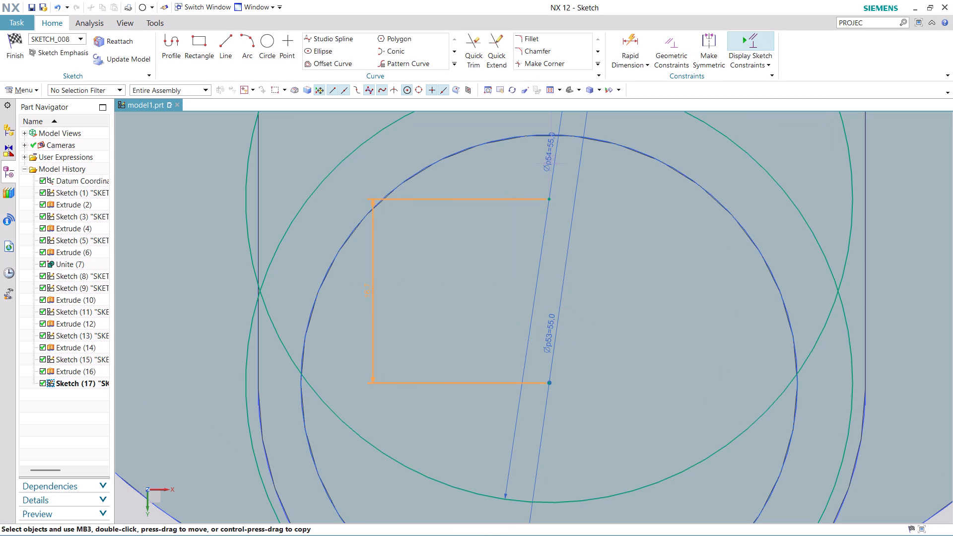
left_click_drag(357, 306, 165, 331)
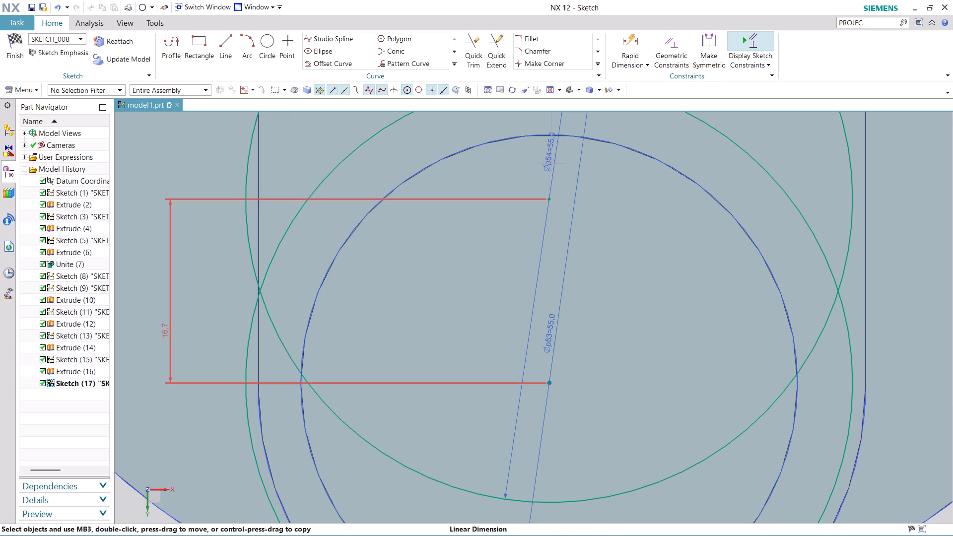
double_click(169, 305)
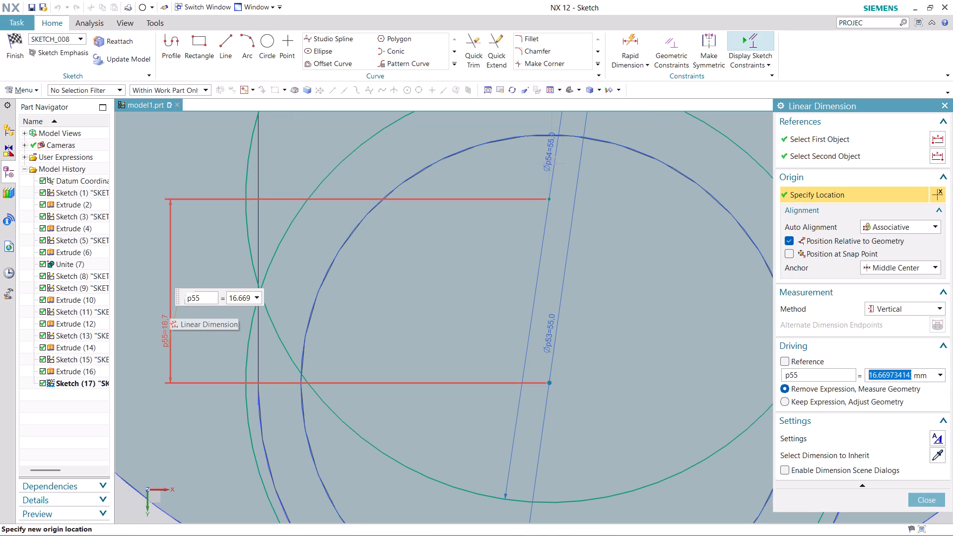
key("4")
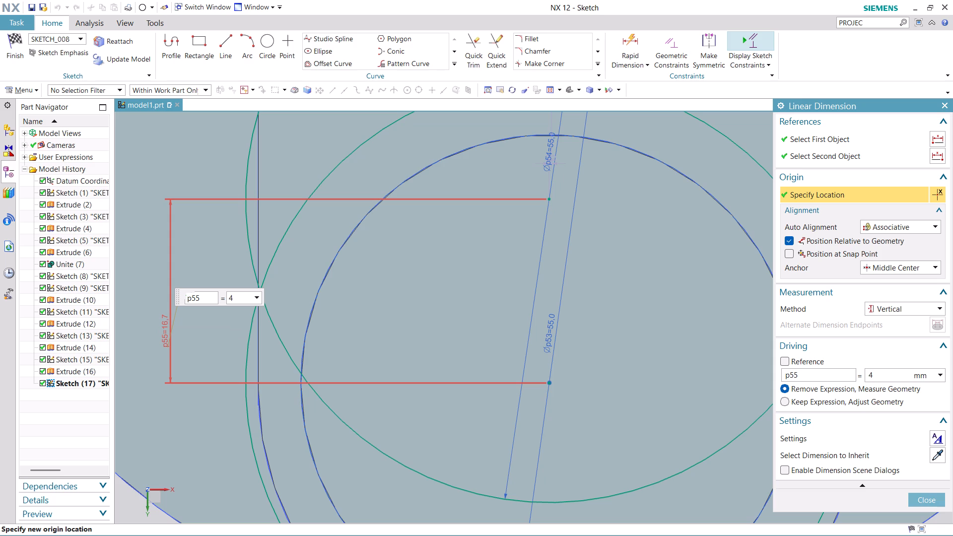
key("0")
key("Return")
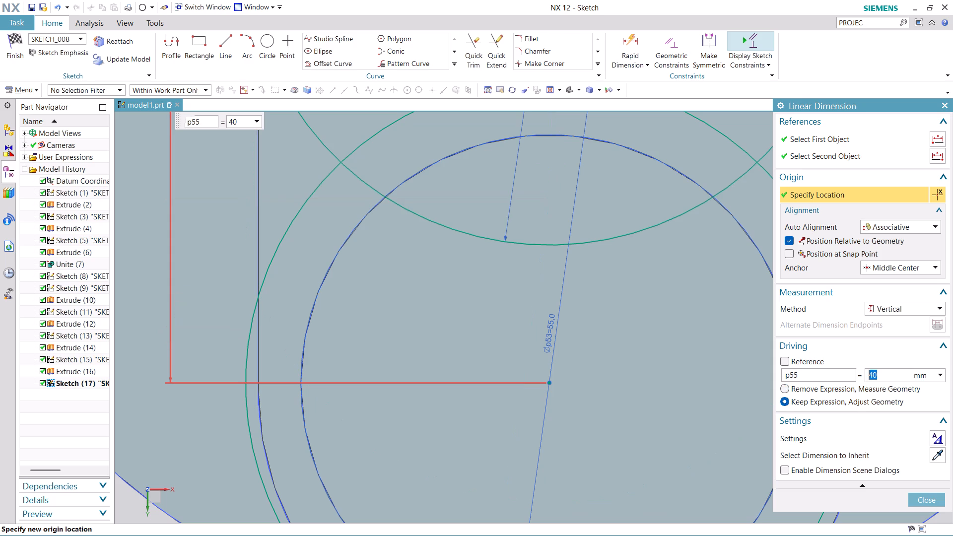
scroll(204, 326, "down", 3)
scroll(408, 290, "down", 3)
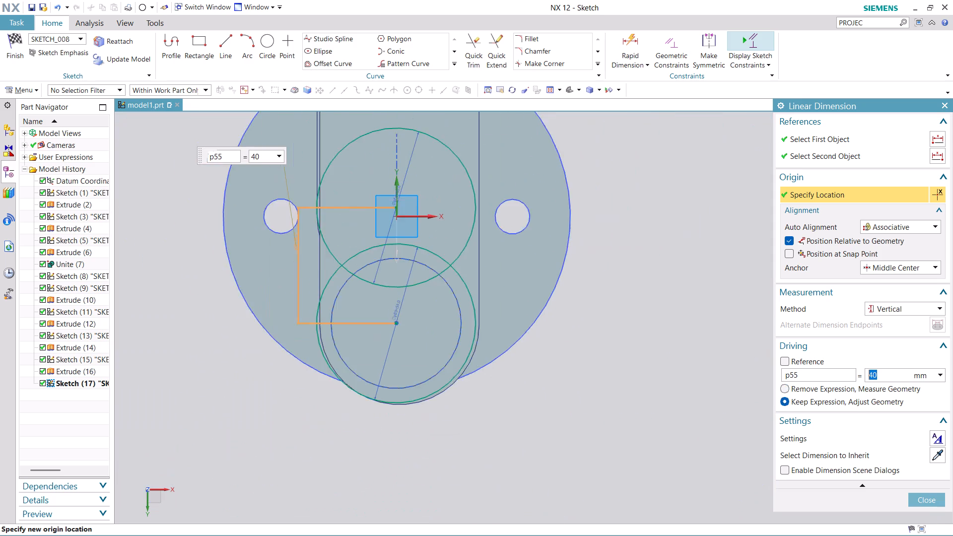
scroll(409, 290, "down", 1)
scroll(399, 321, "up", 1)
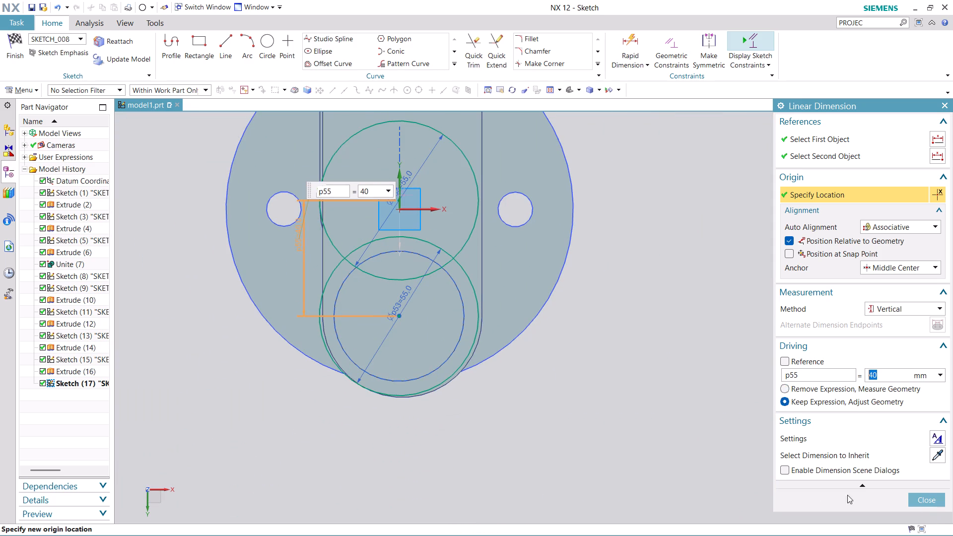
left_click(930, 502)
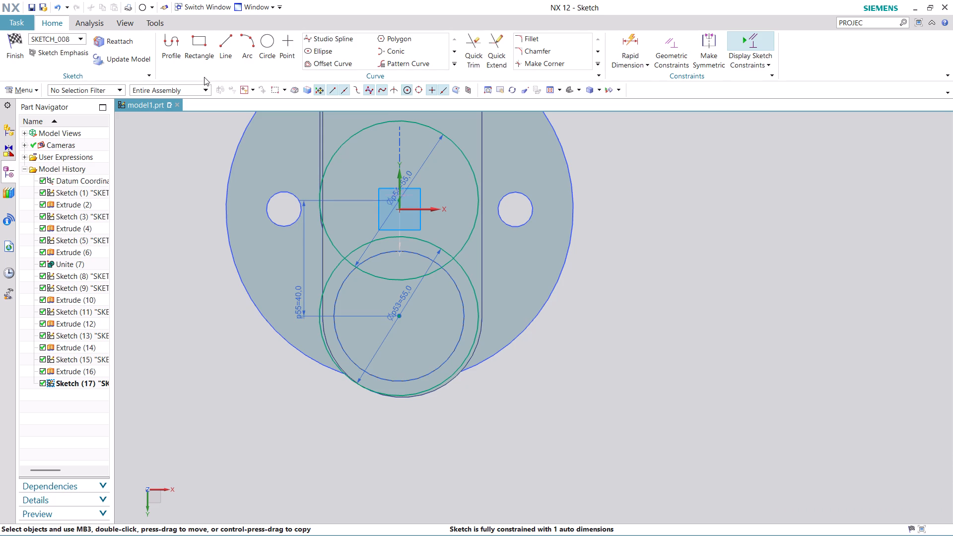
Draw two vertical lines, one on each side of the pair of 55 mm circles.
left_click(229, 44)
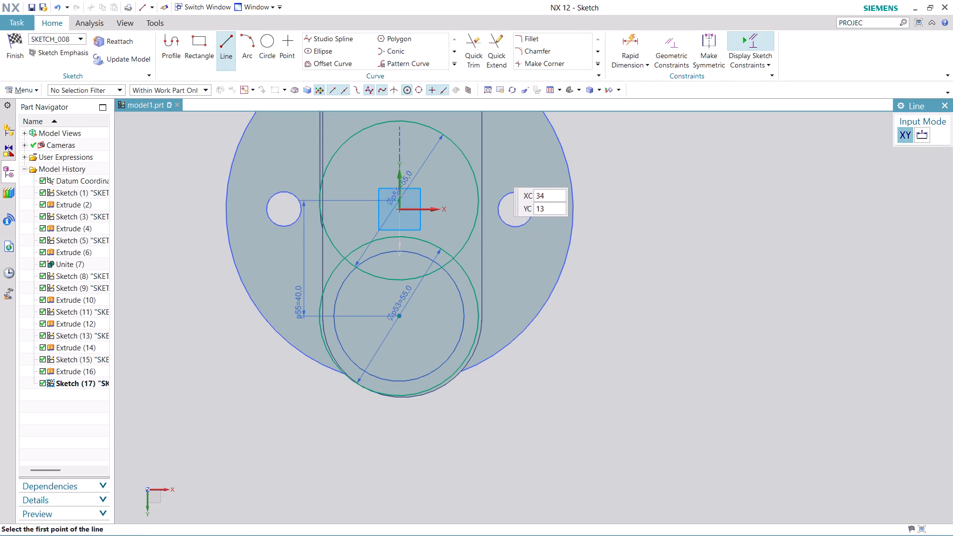
left_click(497, 163)
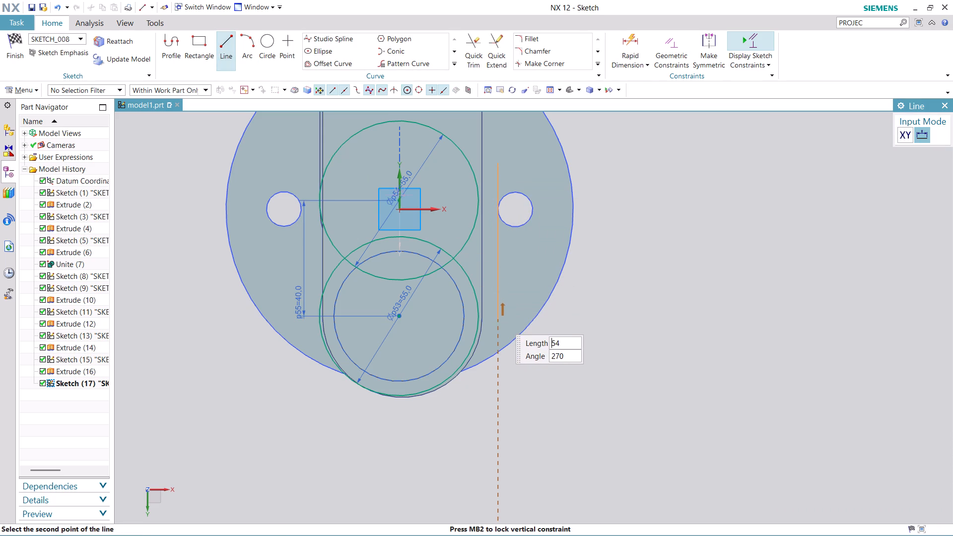
left_click(500, 335)
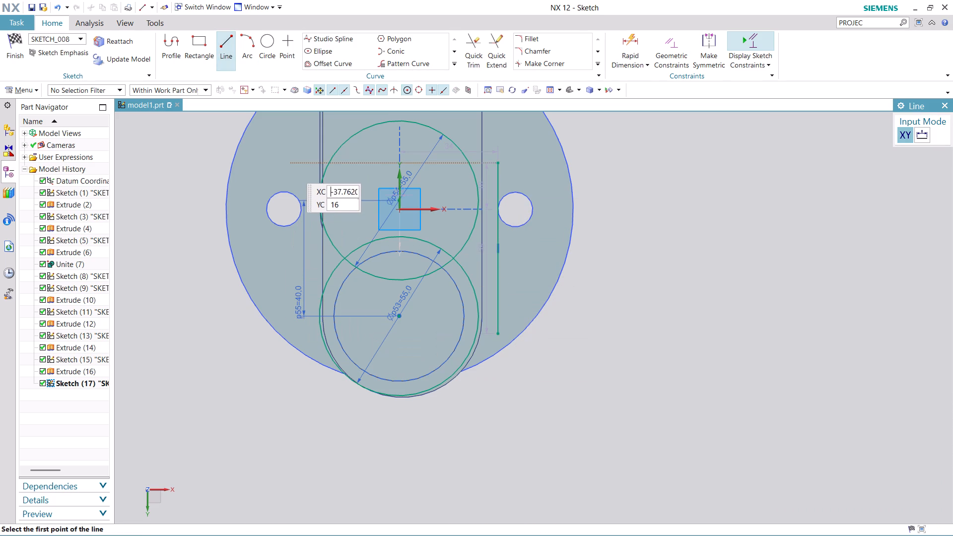
left_click(290, 167)
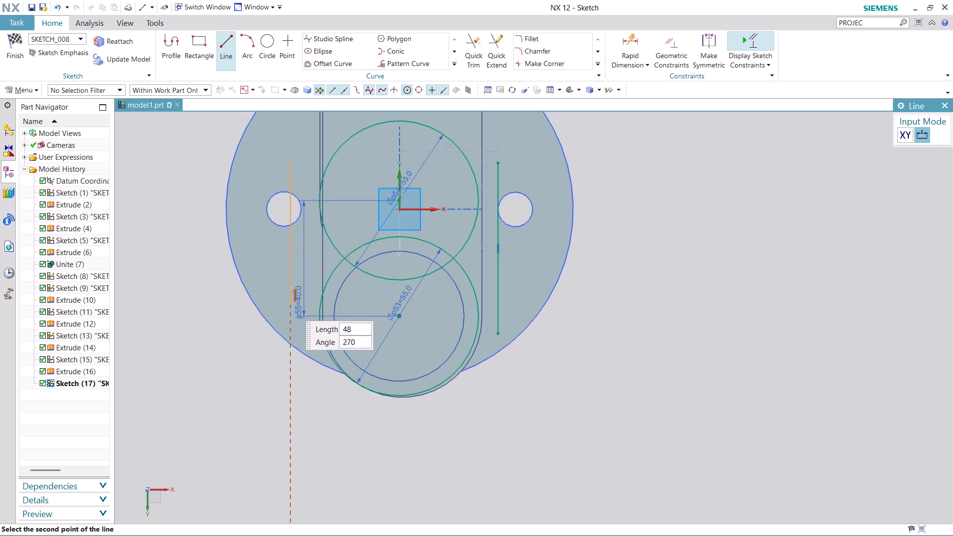
left_click(290, 327)
key("Escape")
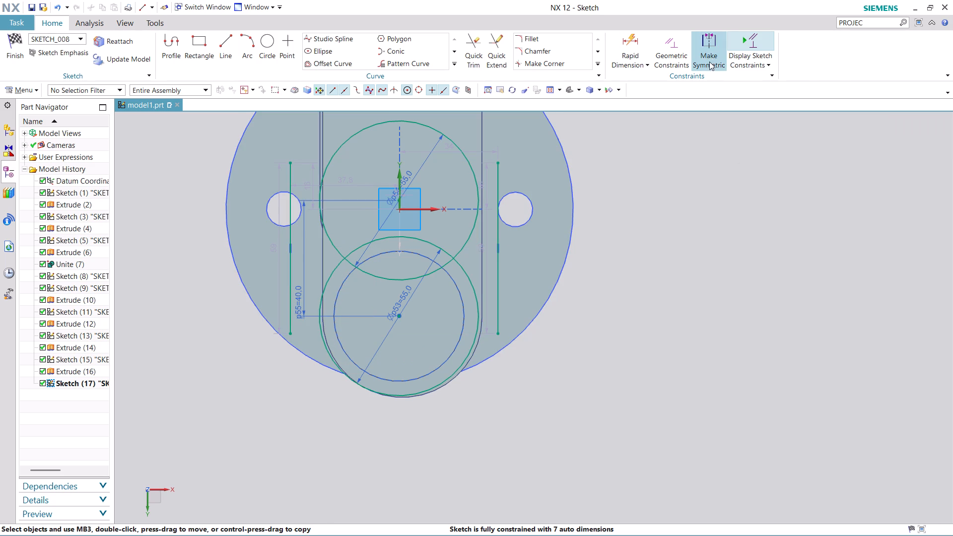
Apply Tangent constraints between each vertical line and the 55 mm circle farther from the journal.
left_click(662, 43)
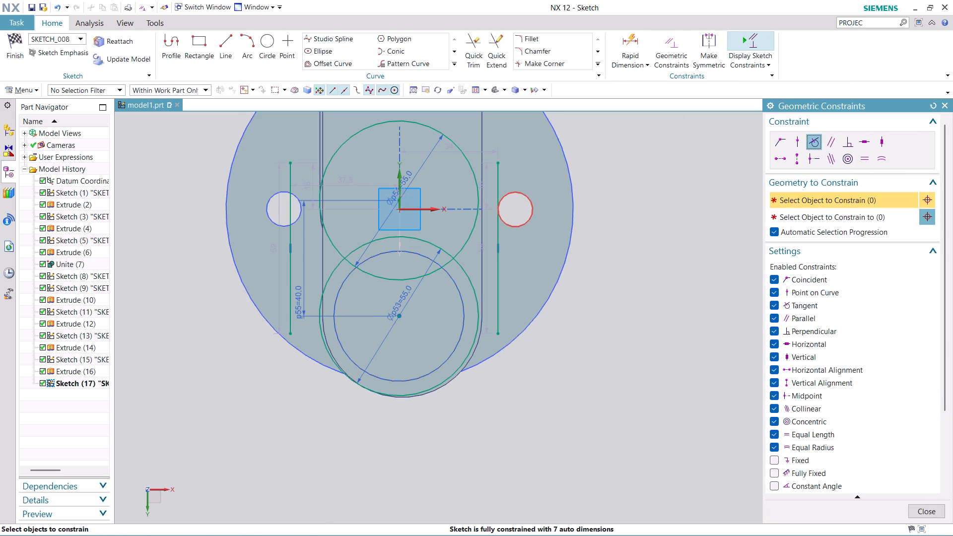
left_click(497, 237)
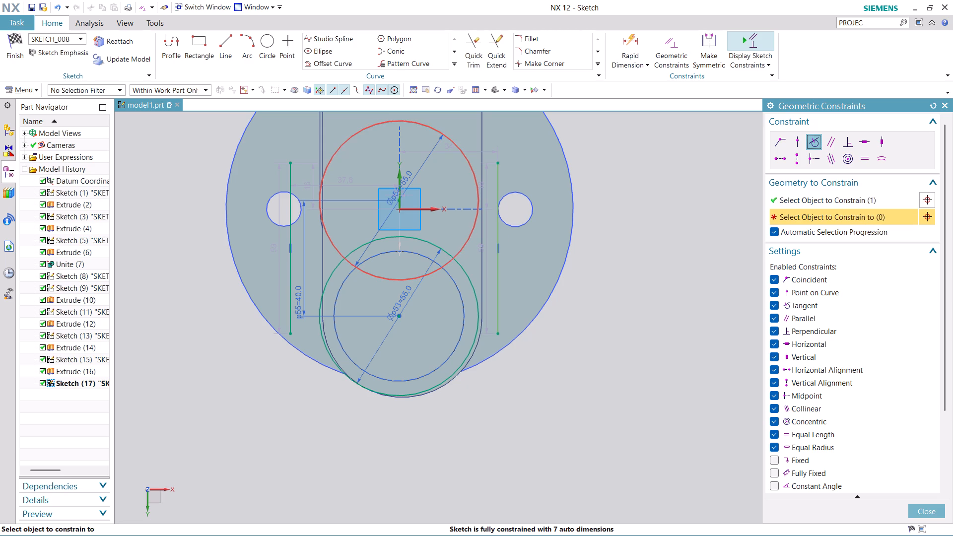
left_click(471, 240)
left_click(290, 231)
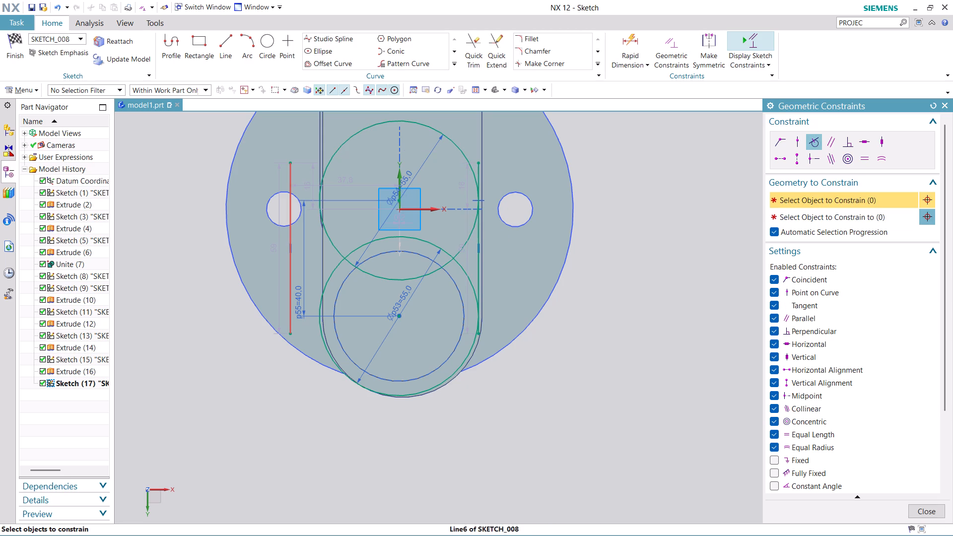
left_click(328, 161)
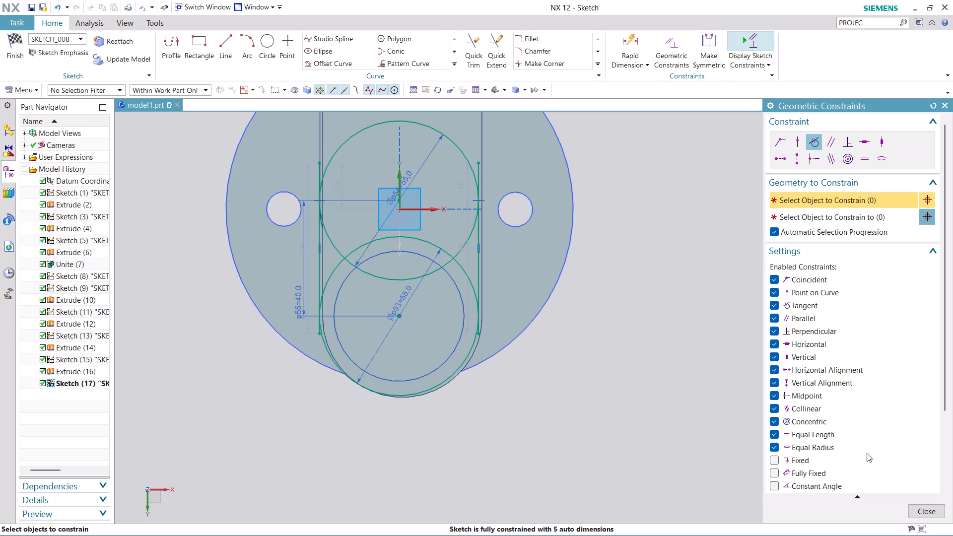
Trim the overlapping inner arcs and side arcs of both 55 mm circles between the two vertical lines.
left_click(921, 509)
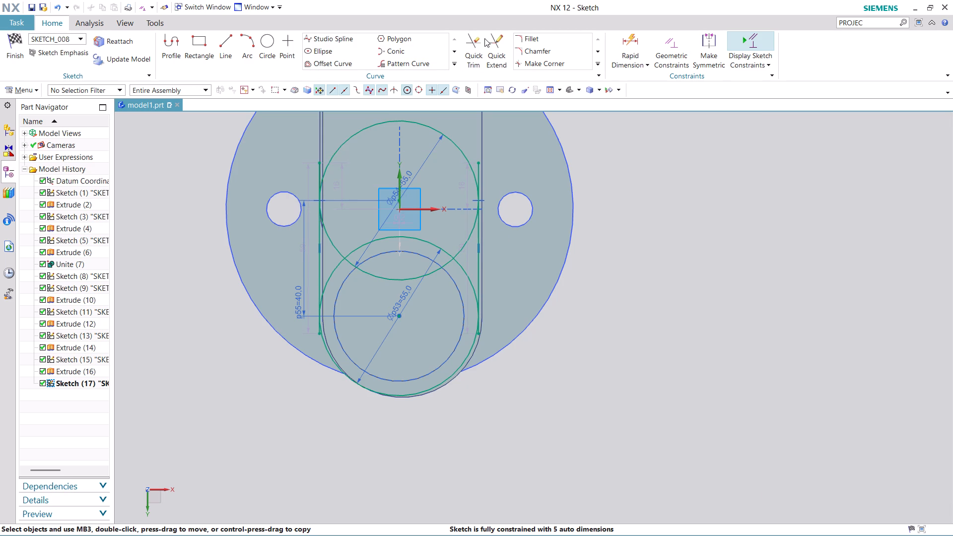
left_click(478, 39)
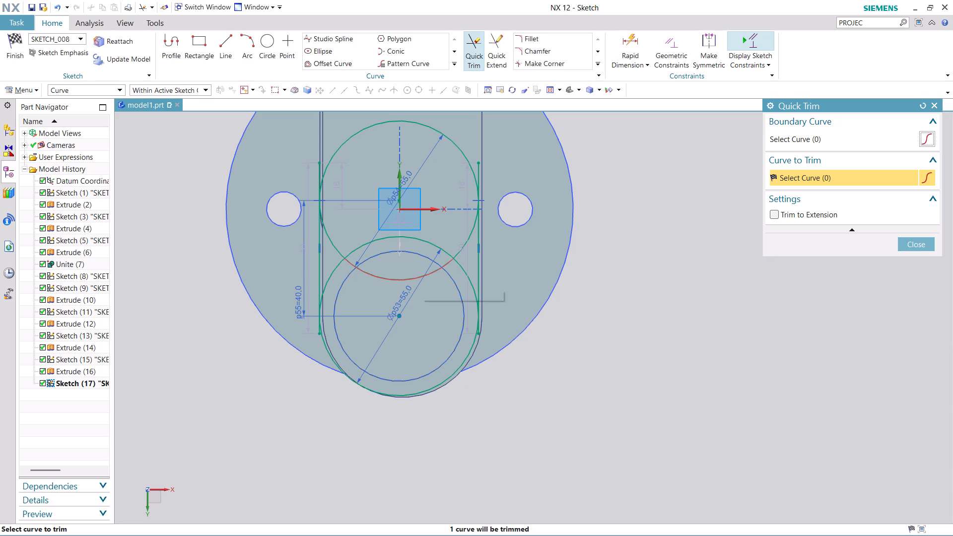
left_click(421, 276)
left_click(391, 238)
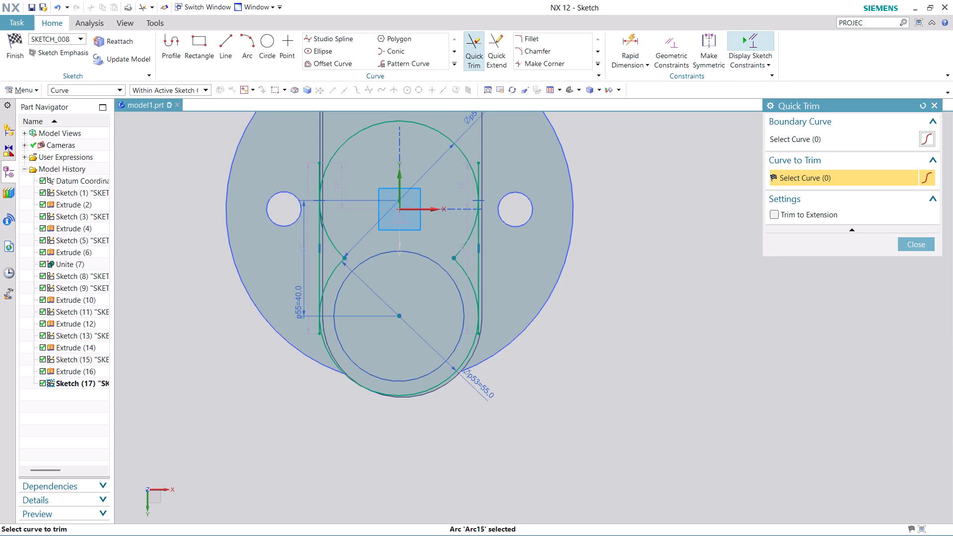
left_click(334, 247)
left_click(338, 272)
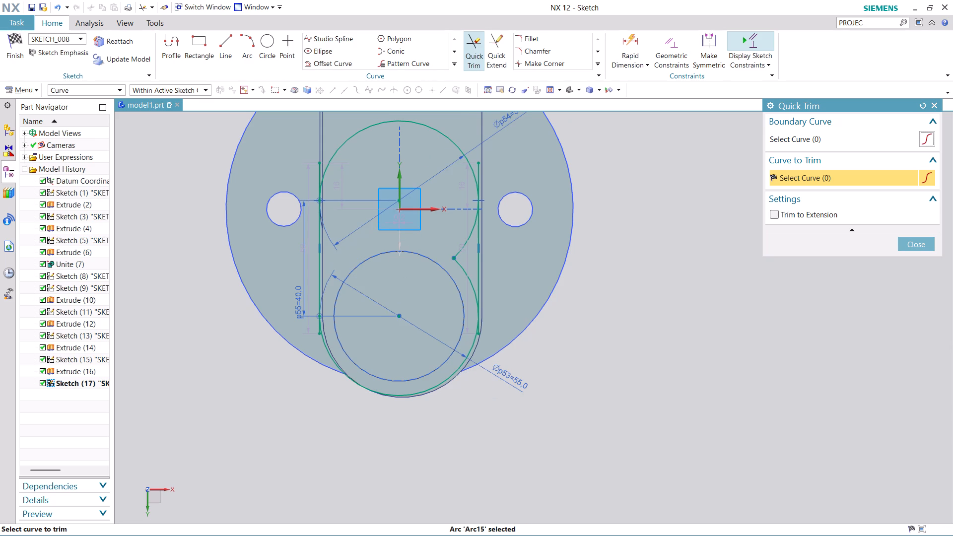
left_click(466, 270)
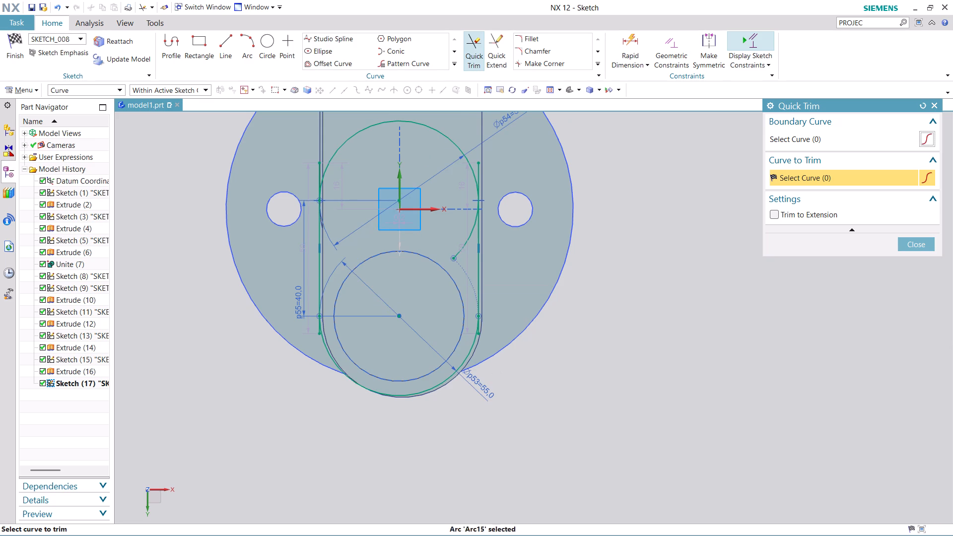
left_click(465, 244)
Trim the overhanging ends of both vertical lines beyond the 55 mm arcs and finish the slot-shaped sketch.
scroll(299, 184, "up", 4)
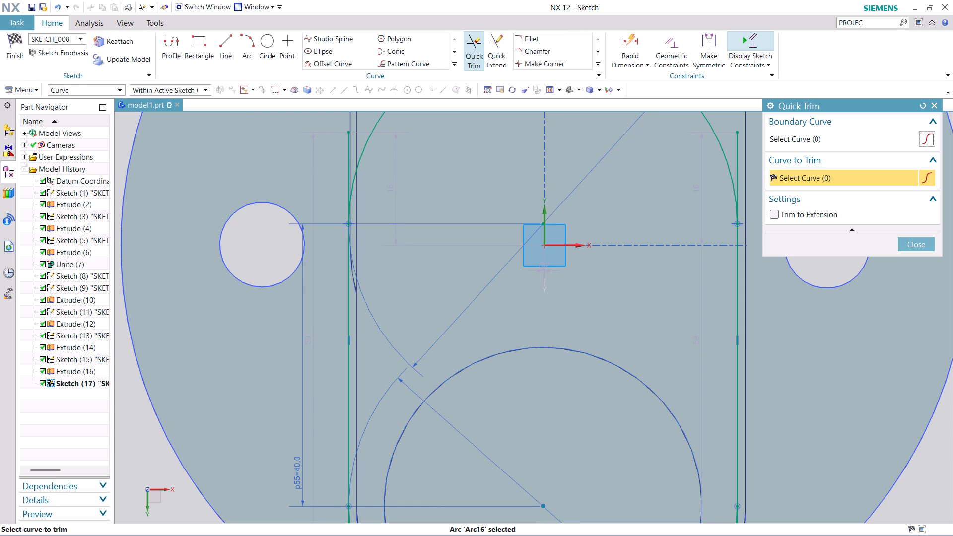
left_click(347, 150)
scroll(471, 305, "down", 1)
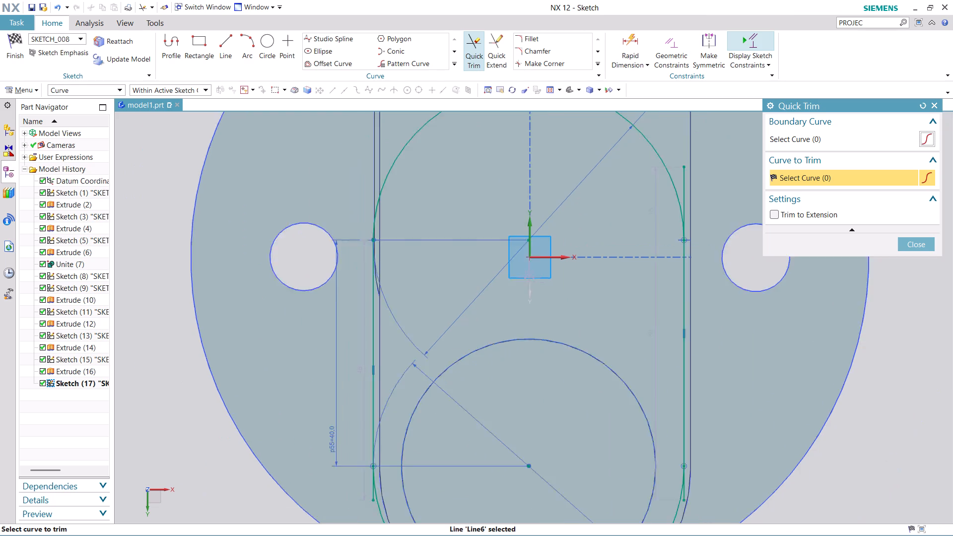
scroll(485, 326, "down", 3)
scroll(646, 418, "down", 1)
scroll(627, 354, "up", 2)
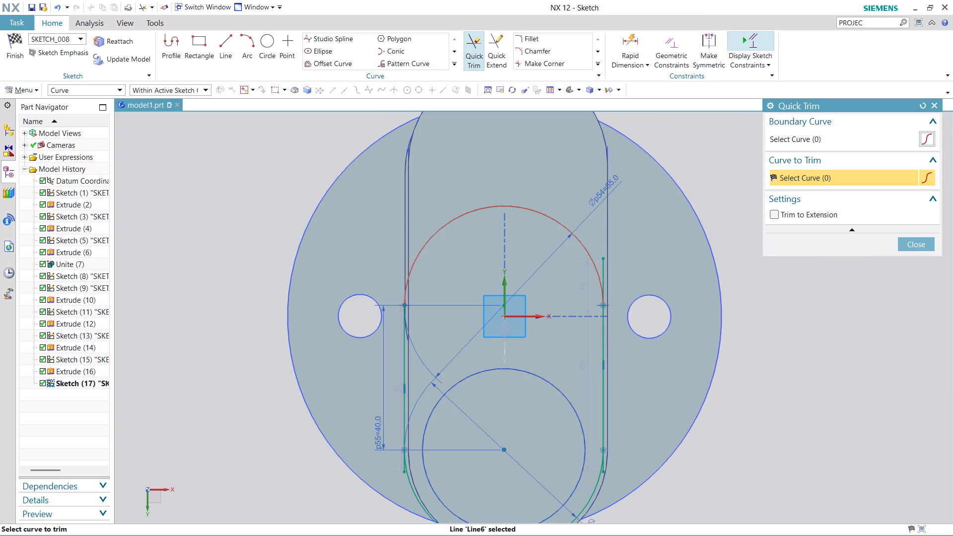
left_click(605, 271)
scroll(639, 493, "down", 2)
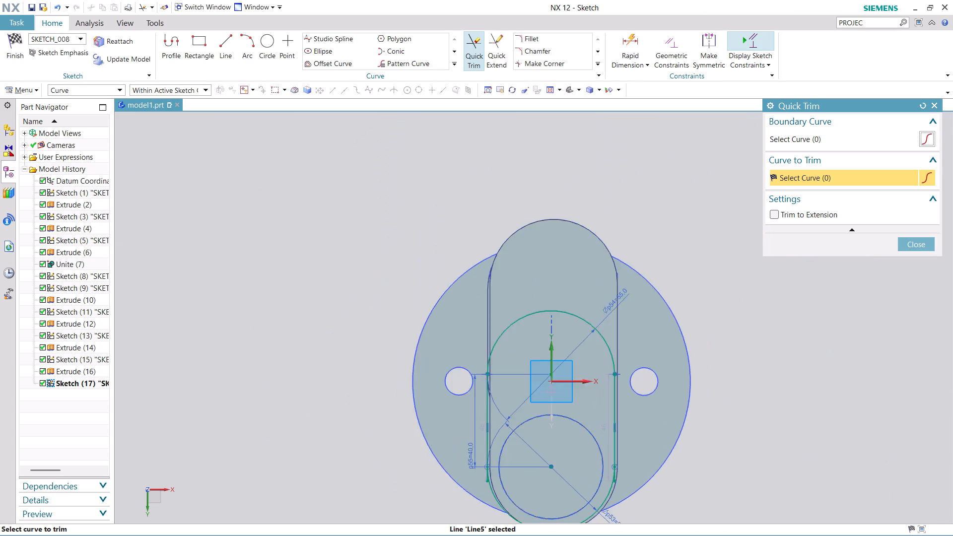
scroll(624, 506, "up", 6)
left_click(616, 425)
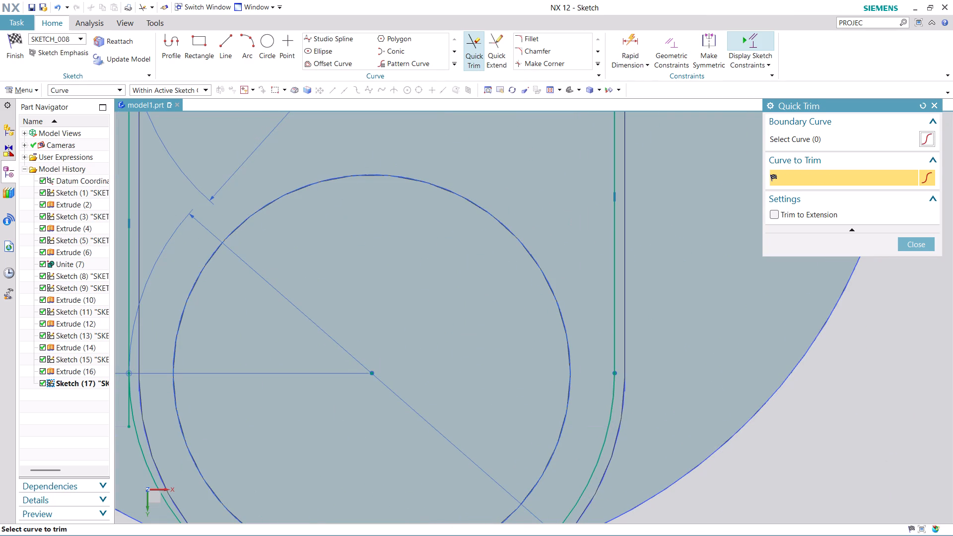
left_click(127, 419)
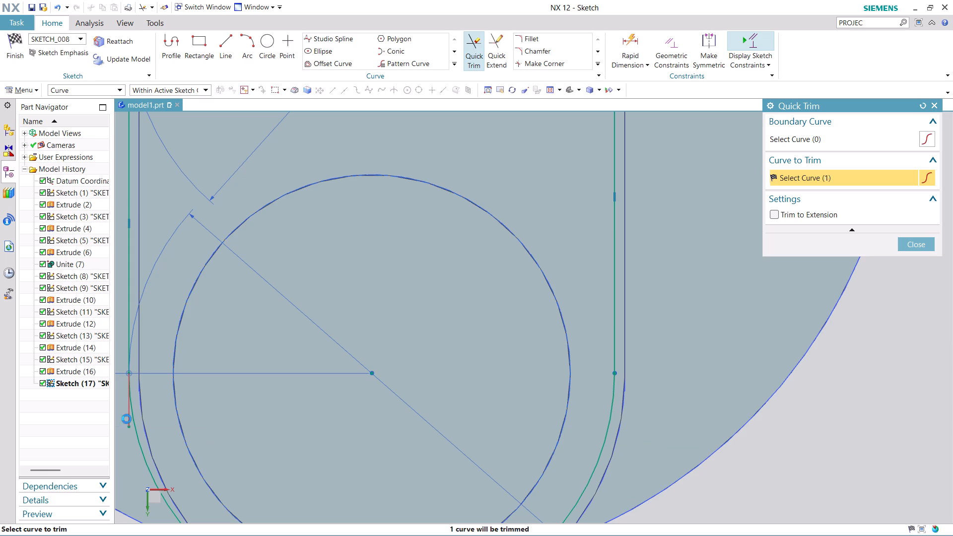
scroll(334, 350, "down", 7)
middle_click_drag(533, 391, 497, 391)
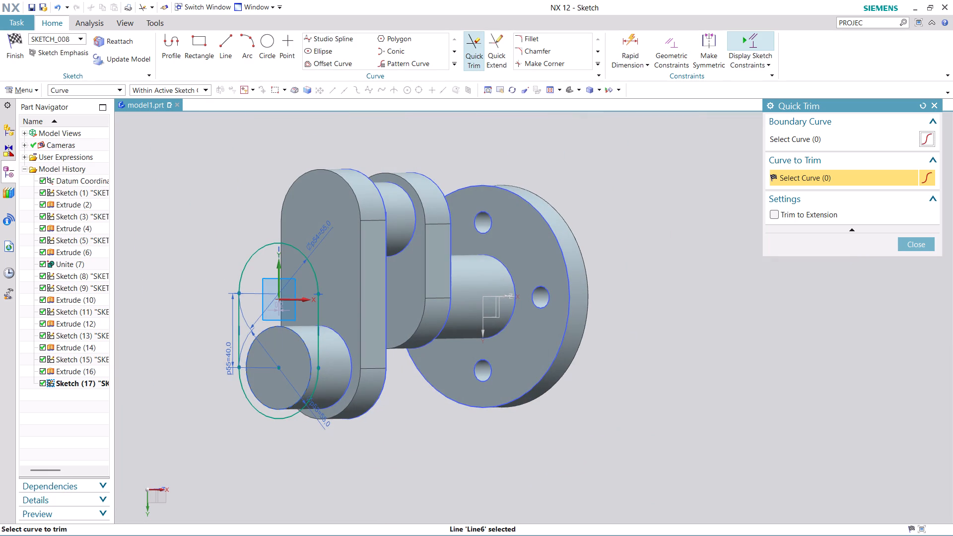
left_click(910, 242)
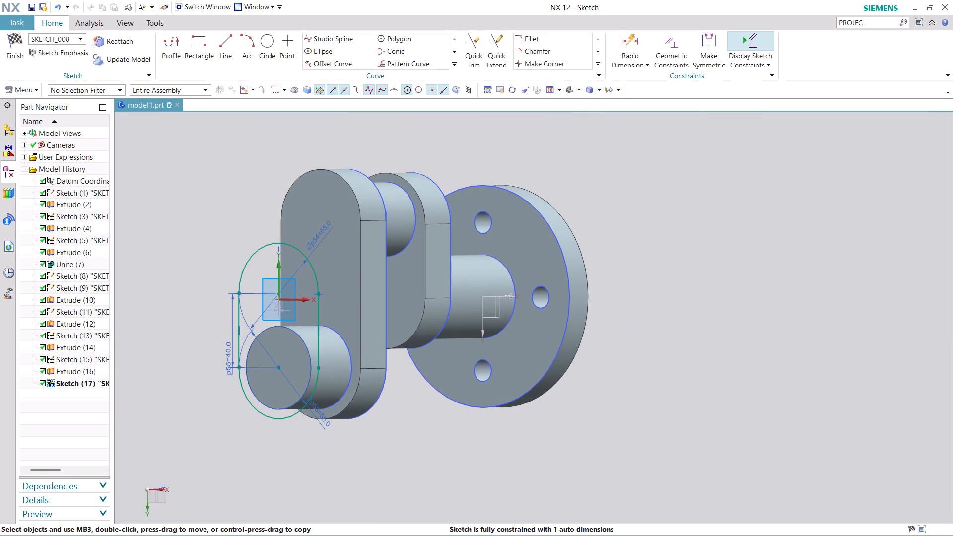
left_click(17, 50)
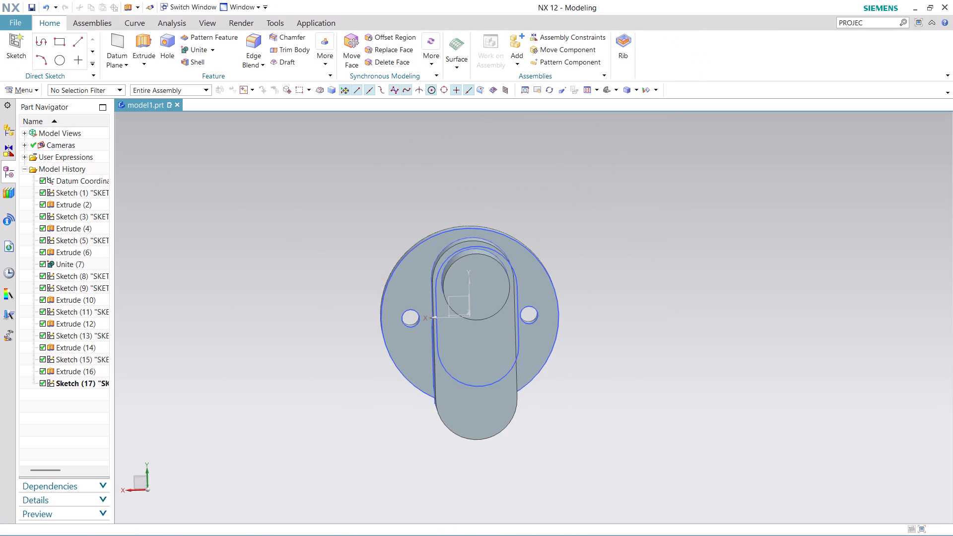
Extrude the slot-shaped profile 22 mm from the 45 mm journal's end with Boolean None.
left_click(143, 41)
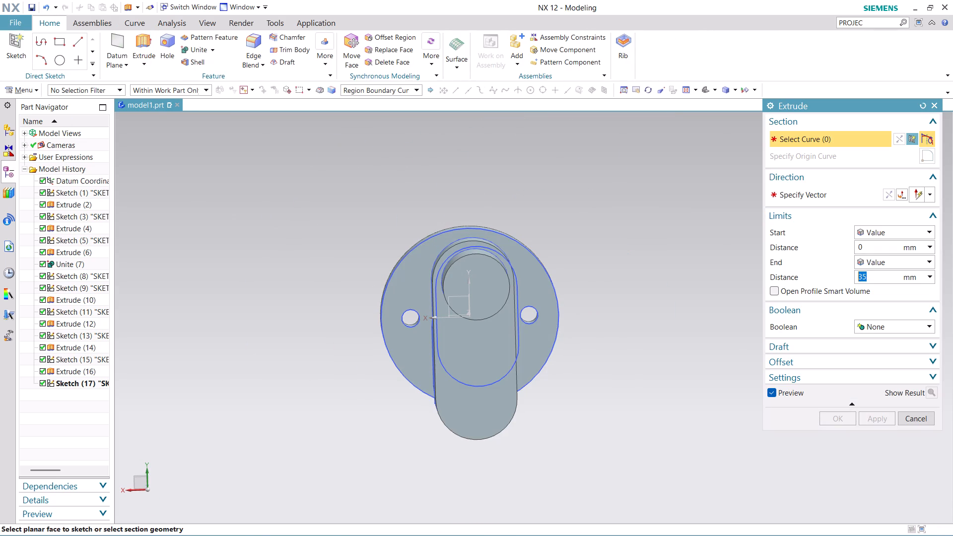
left_click(498, 373)
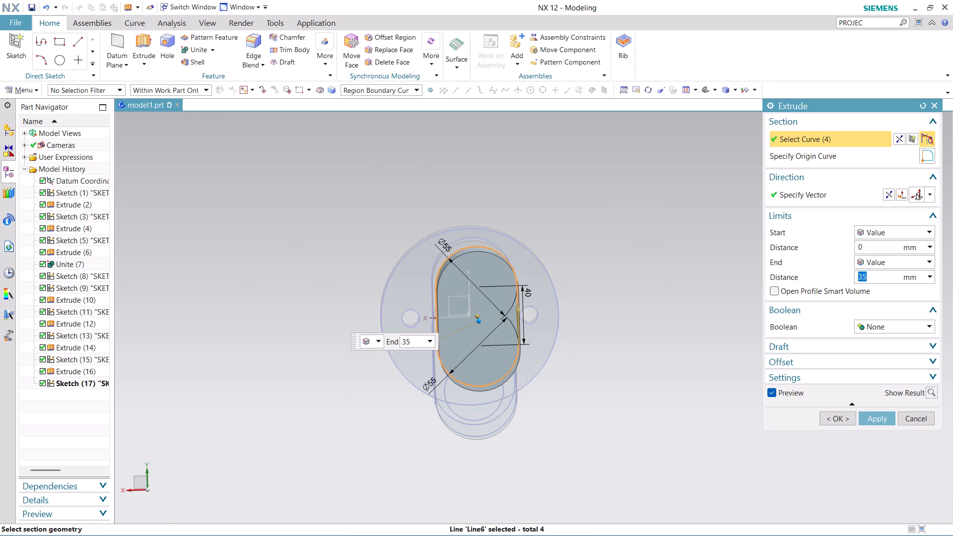
type("22")
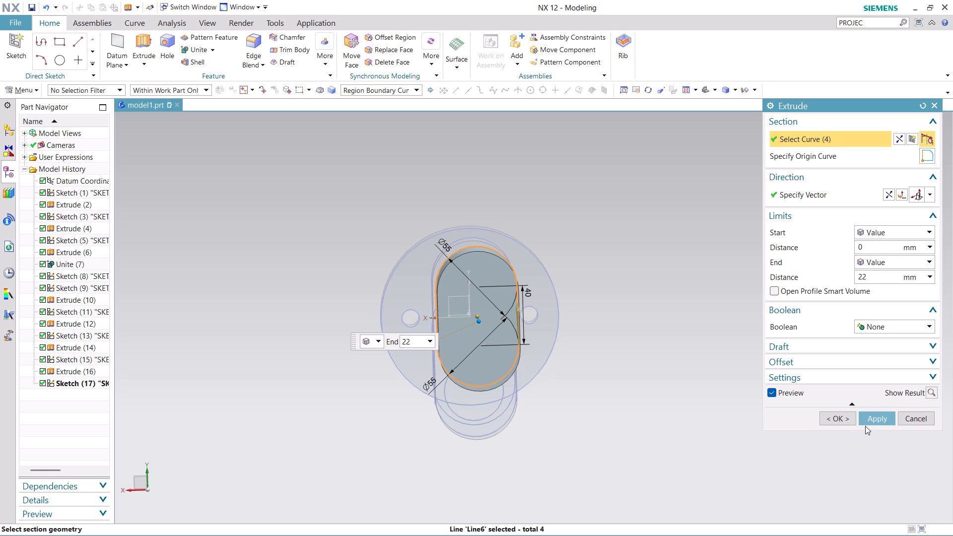
left_click(882, 418)
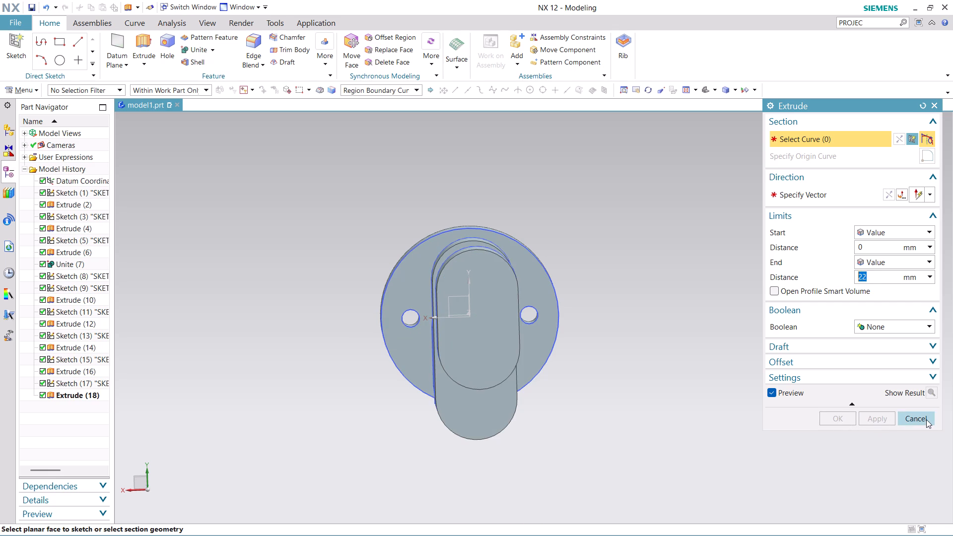
left_click(926, 419)
Examine the crank model from several sides, checking how the third arm sits relative to the other arms and the disc.
middle_click_drag(649, 420, 693, 382)
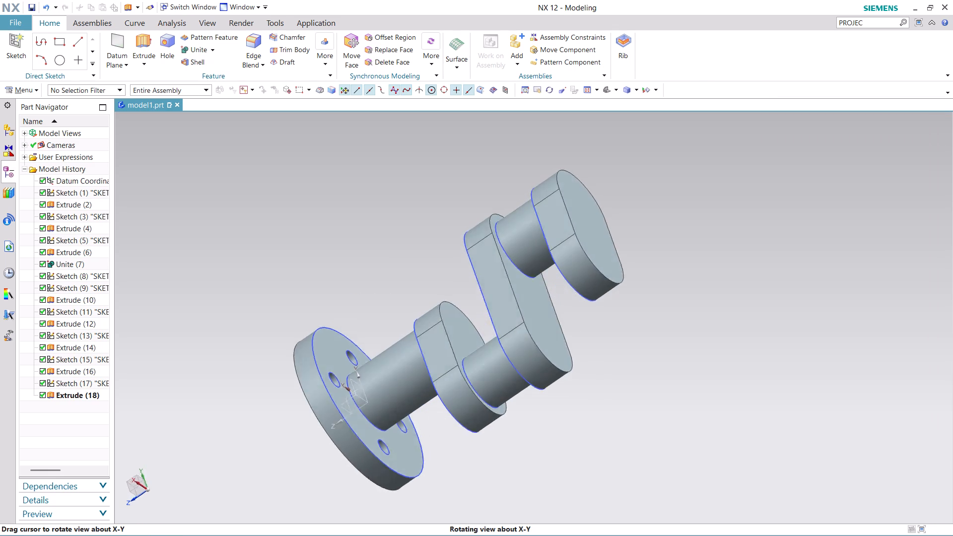
middle_click_drag(693, 382, 699, 415)
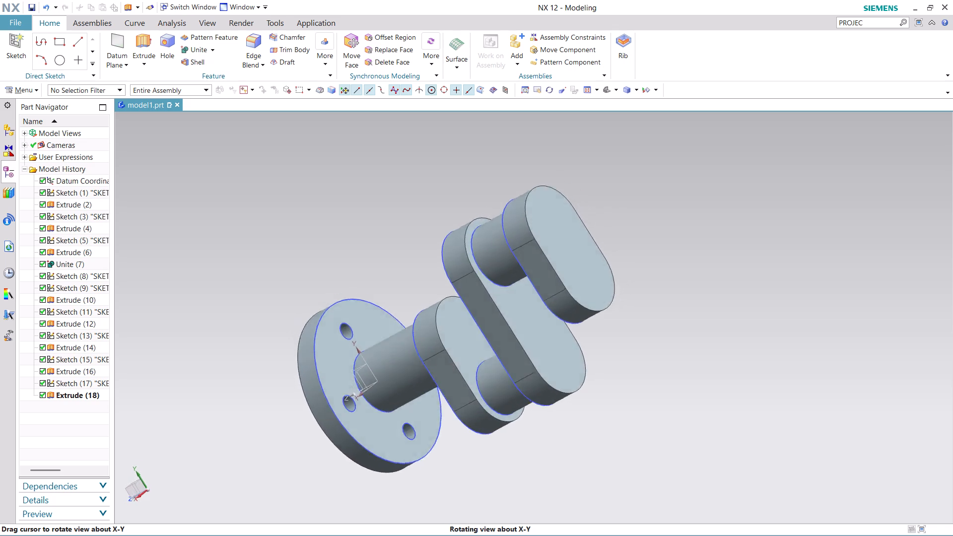
middle_click_drag(699, 415, 733, 400)
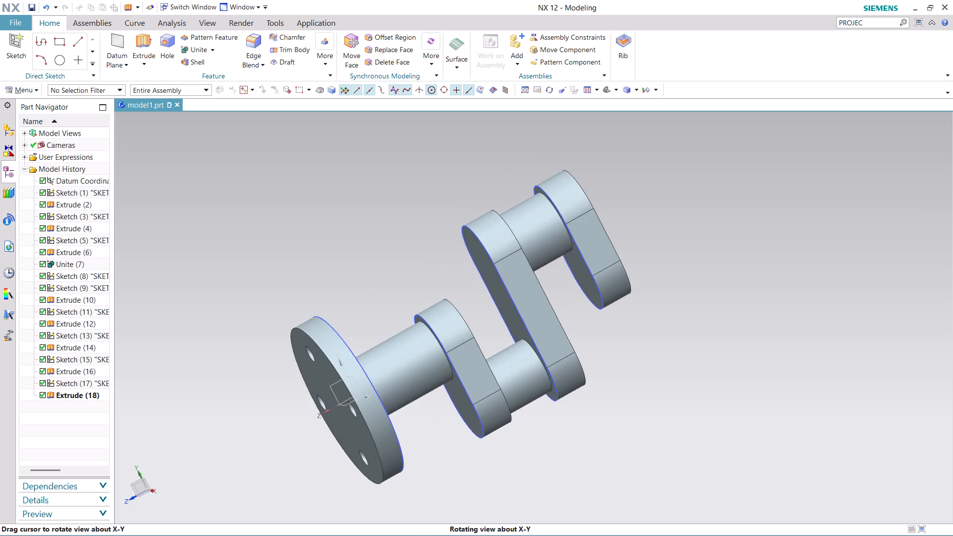
middle_click_drag(733, 400, 658, 272)
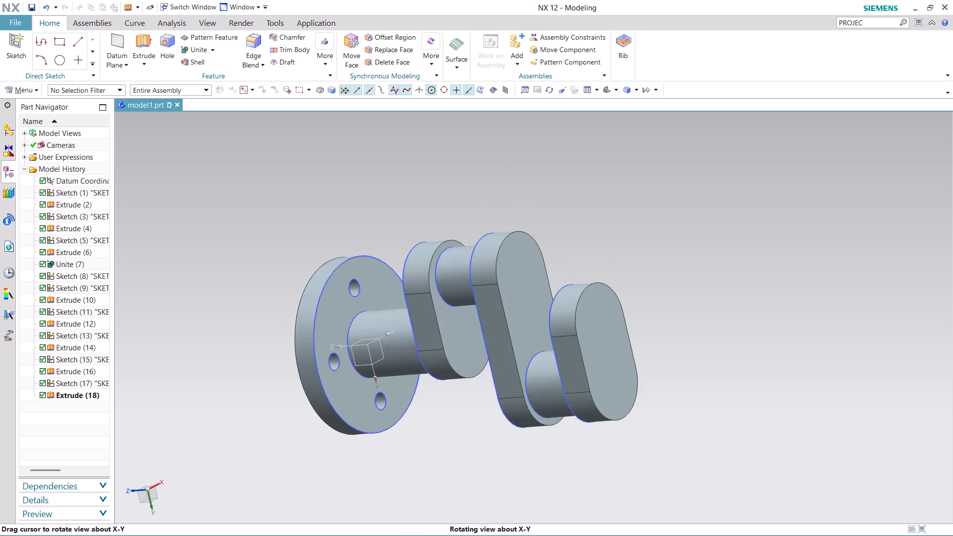
middle_click_drag(658, 272, 664, 265)
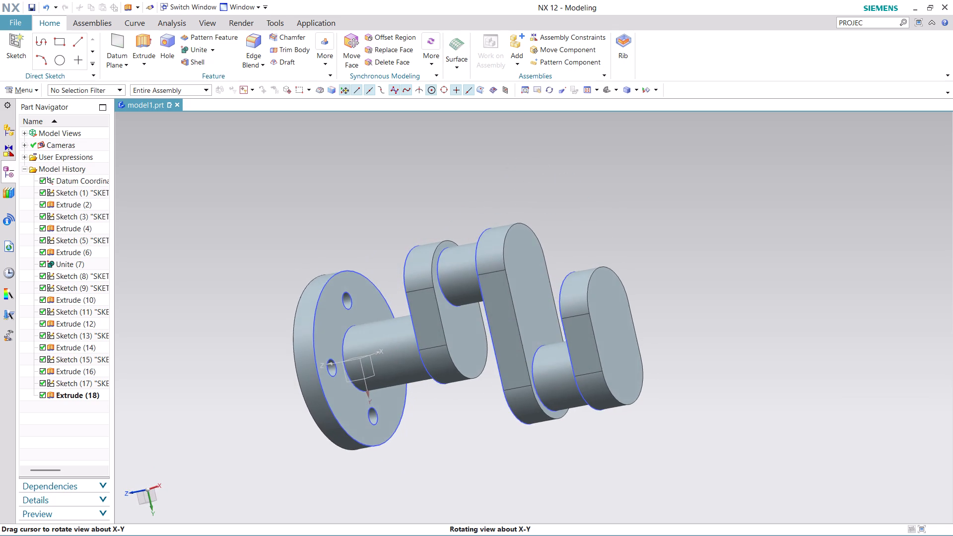
middle_click_drag(664, 265, 675, 272)
scroll(675, 272, "up", 1)
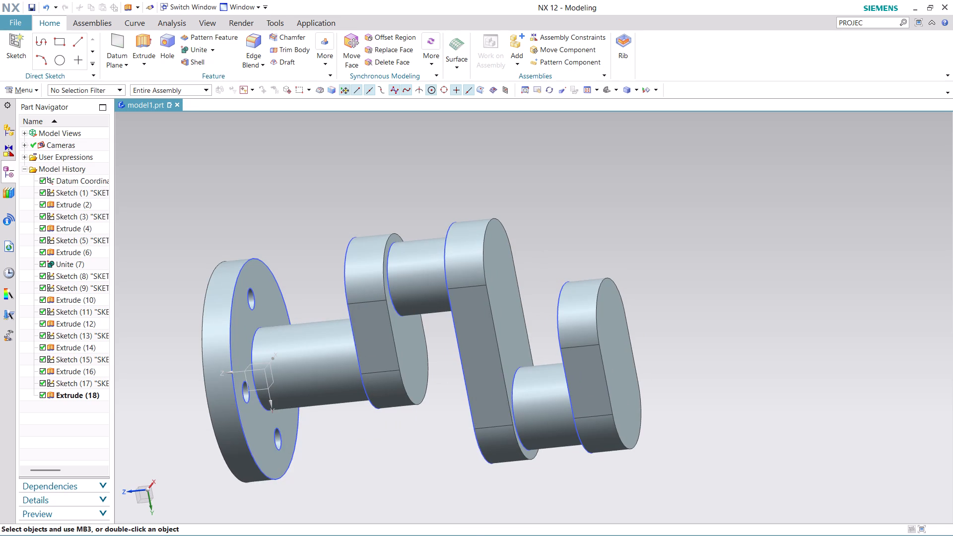
middle_click_drag(672, 232, 321, 296)
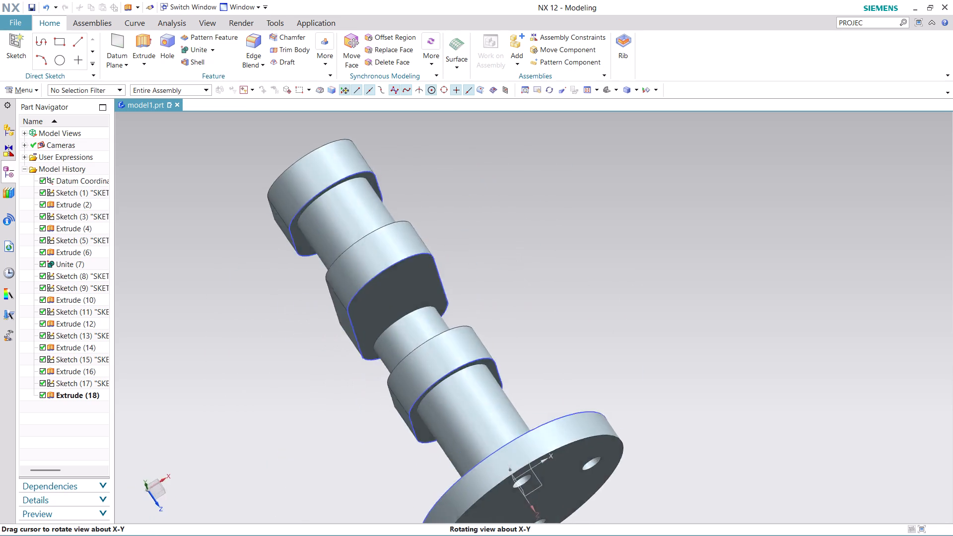
middle_click_drag(321, 296, 234, 323)
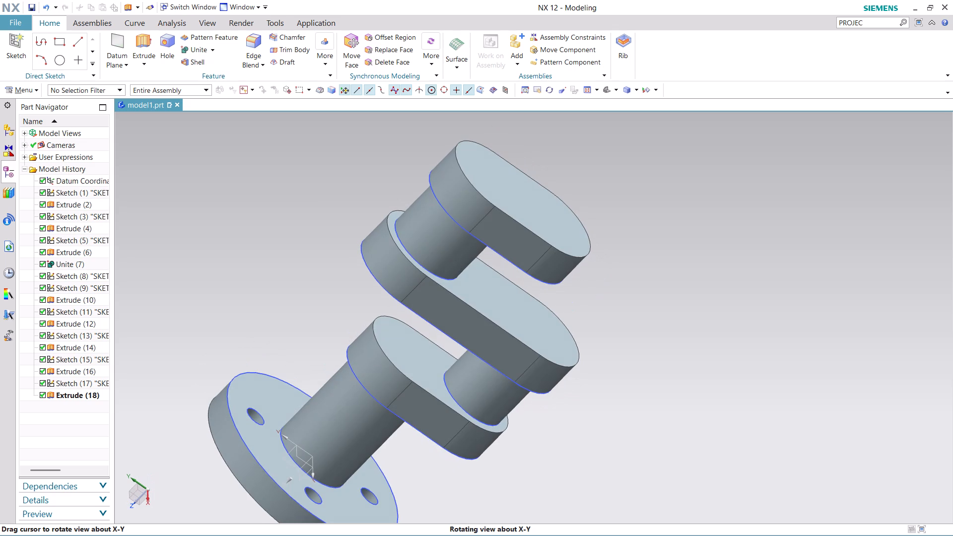
middle_click_drag(234, 323, 234, 323)
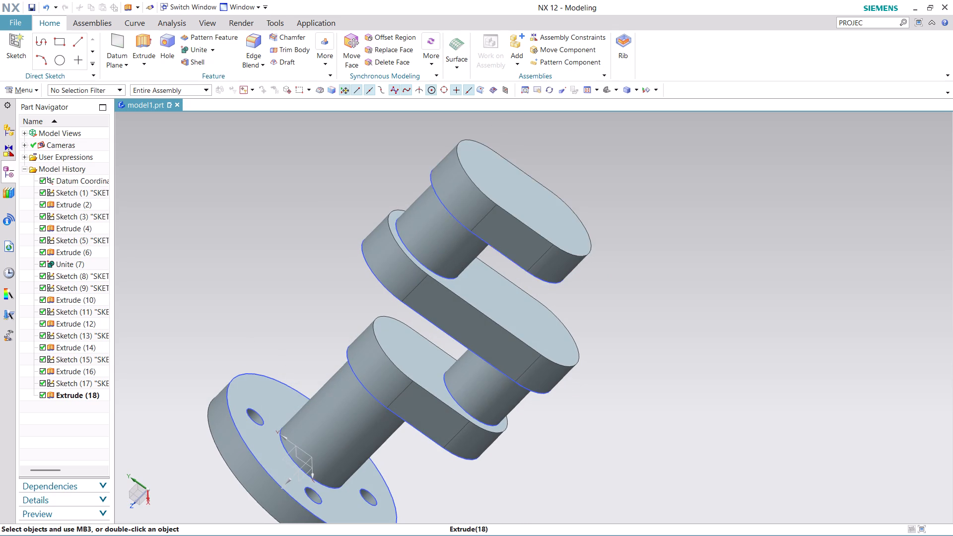
Sketch a 50 mm diameter circle on the third arm's outer face, near the end away from the 45 mm journal, and finish the sketch.
middle_click_drag(649, 272, 627, 312)
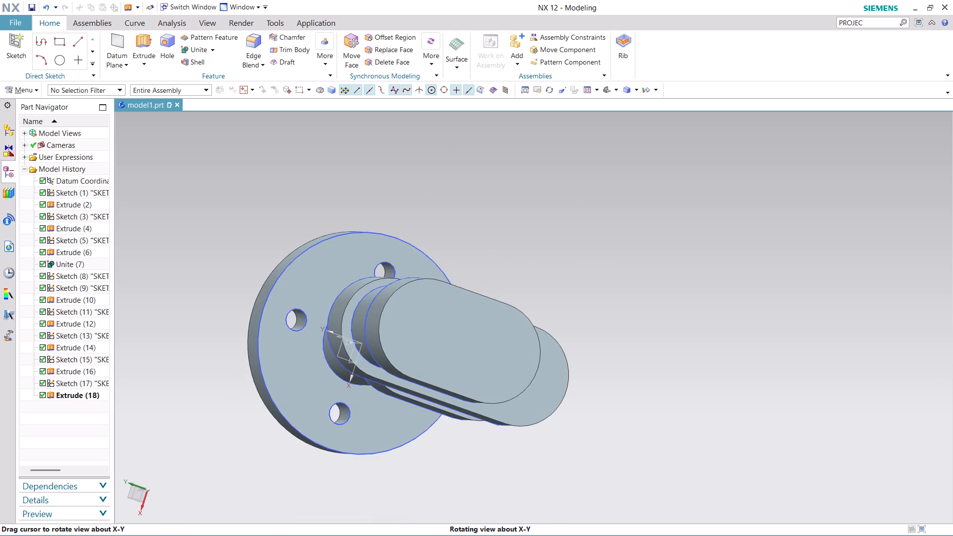
middle_click_drag(627, 312, 610, 310)
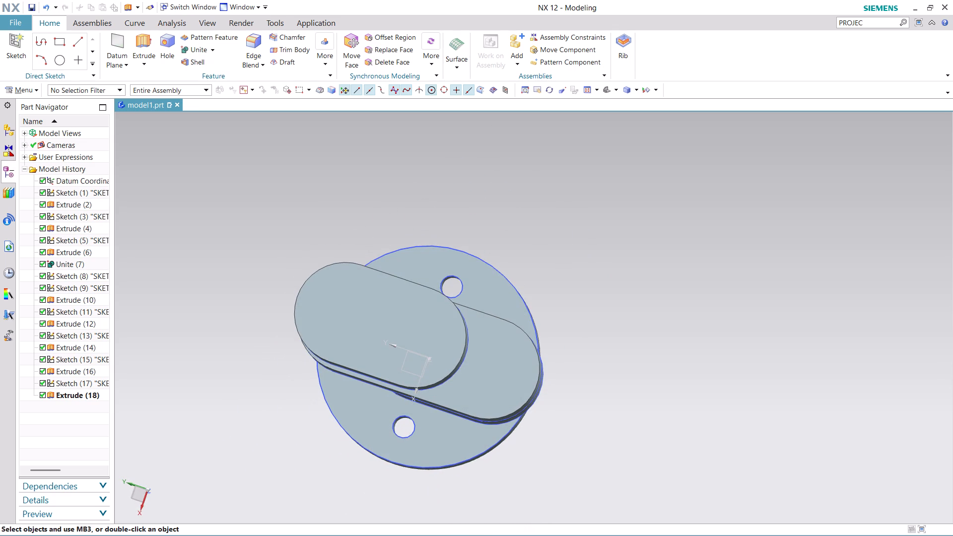
left_click(60, 63)
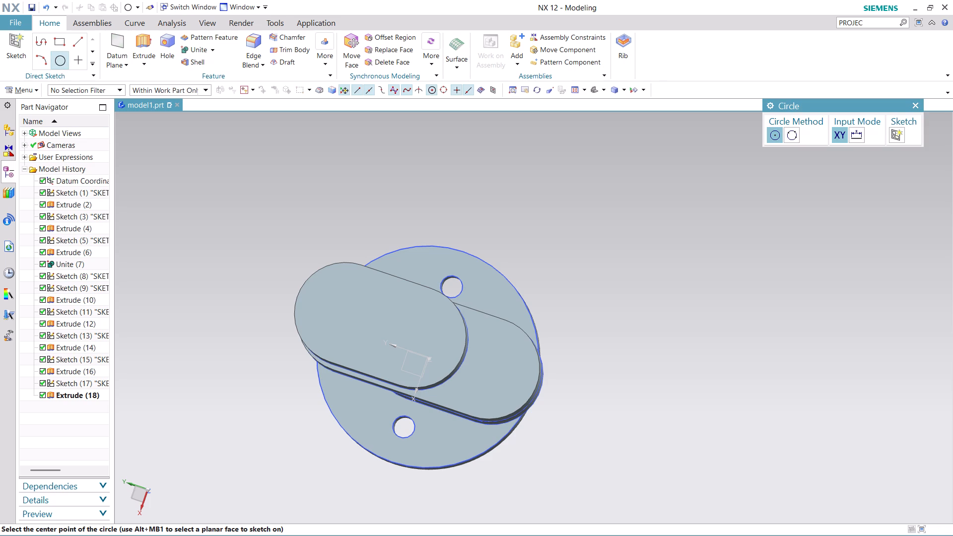
left_click(414, 335)
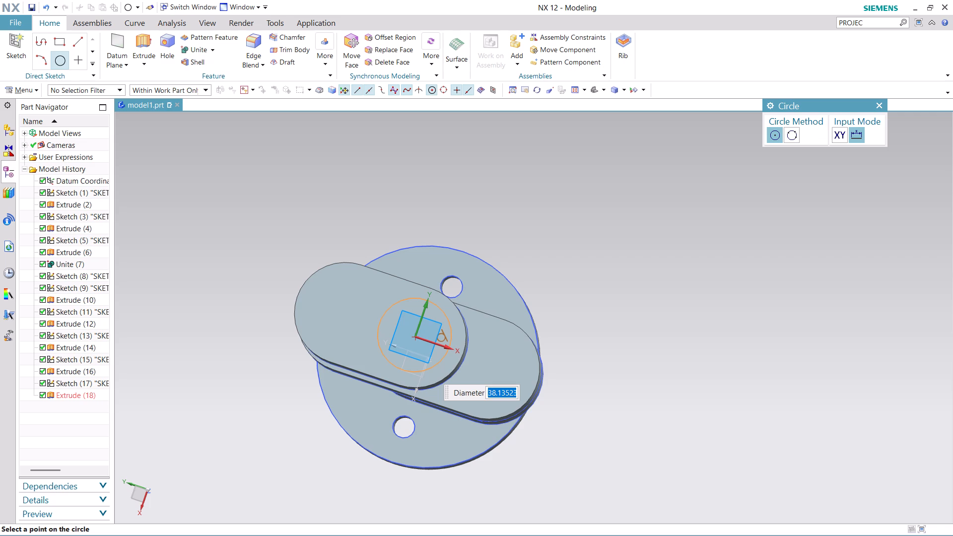
type("50")
key("Return")
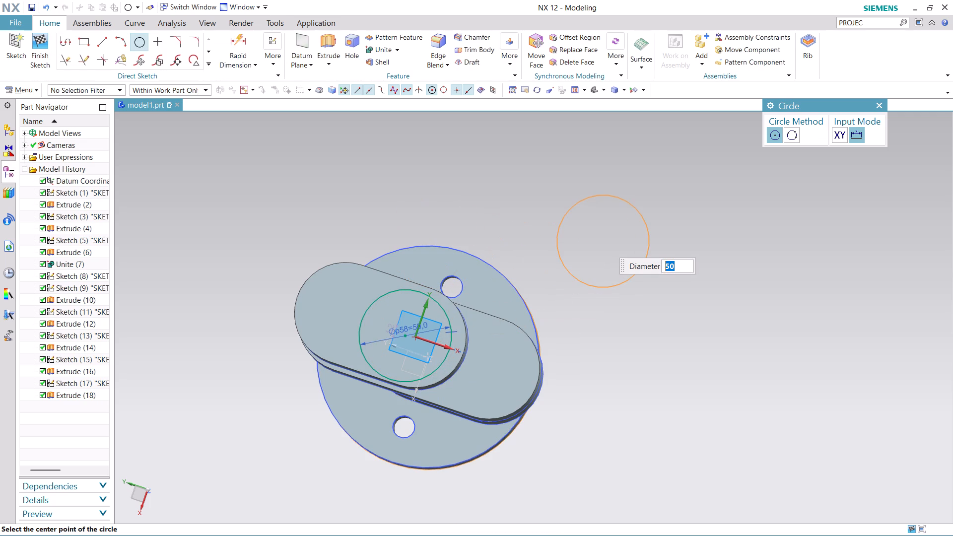
key("Escape")
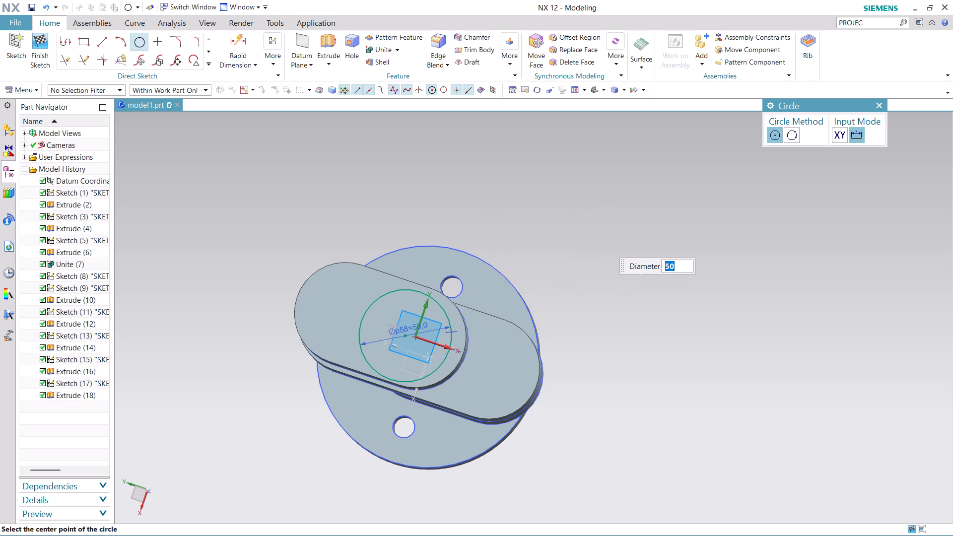
key("Escape")
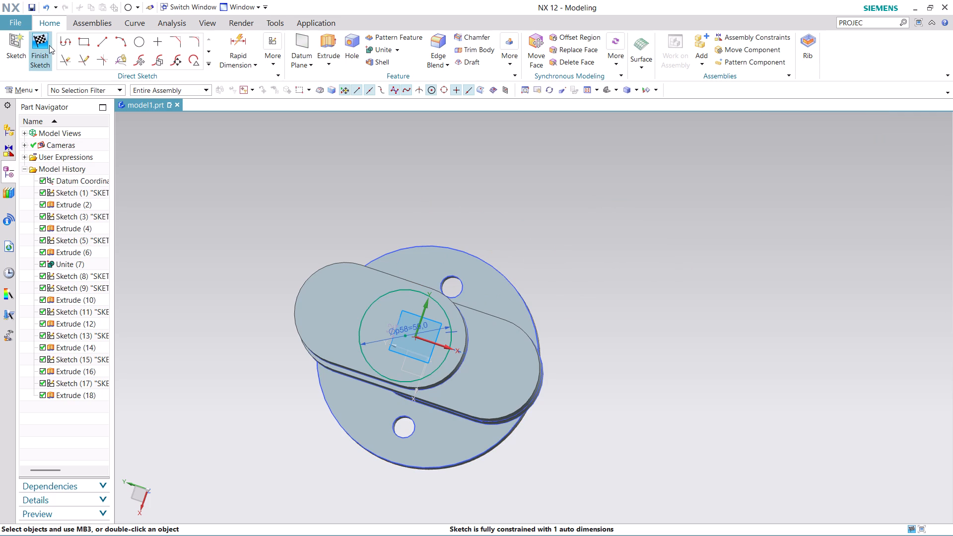
left_click(49, 45)
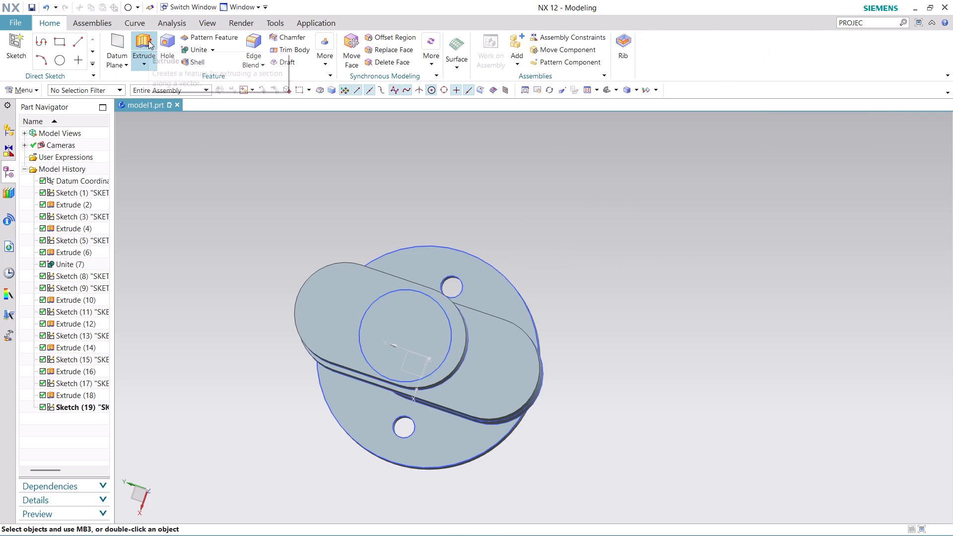
Extrude the 50 mm circle on the third arm's outer face 45 mm with Boolean None.
left_click(148, 41)
left_click(427, 322)
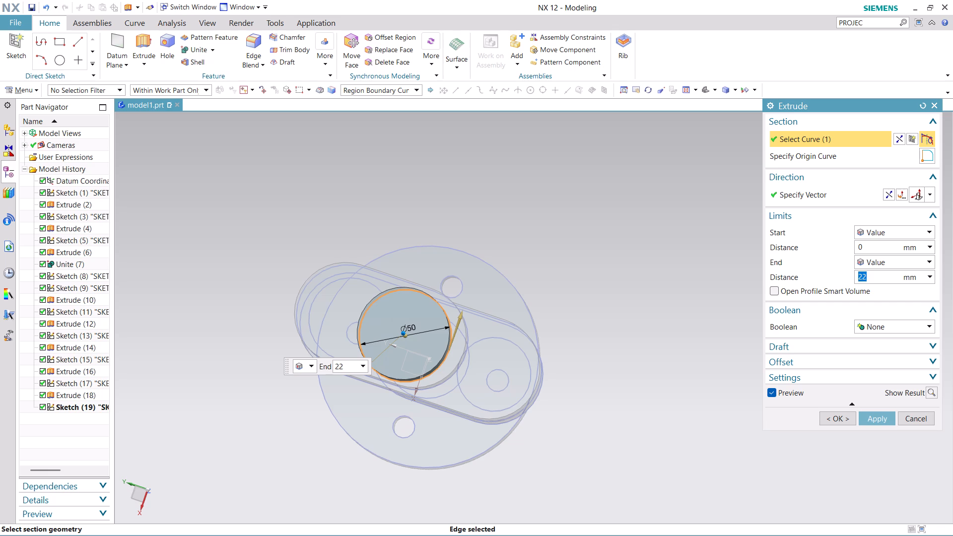
type("45")
key("Return")
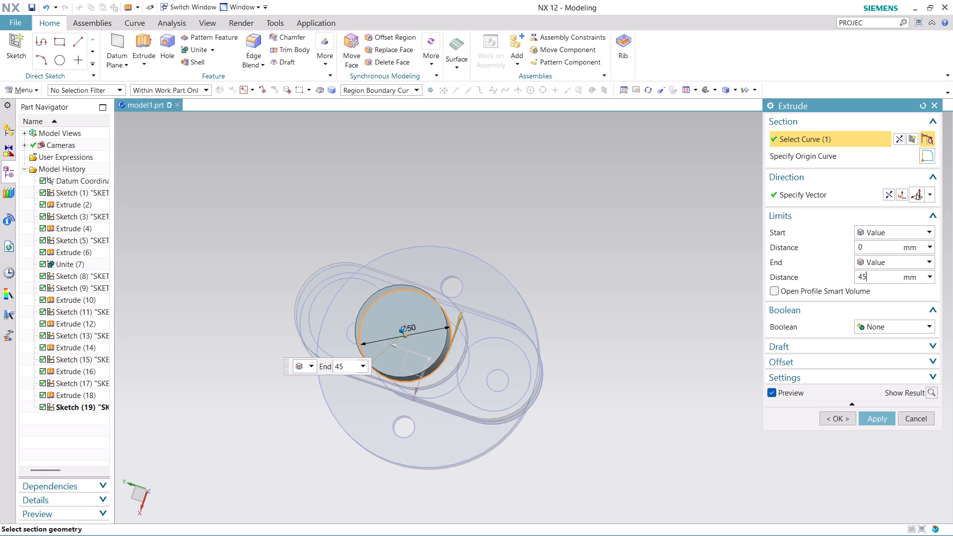
left_click(876, 418)
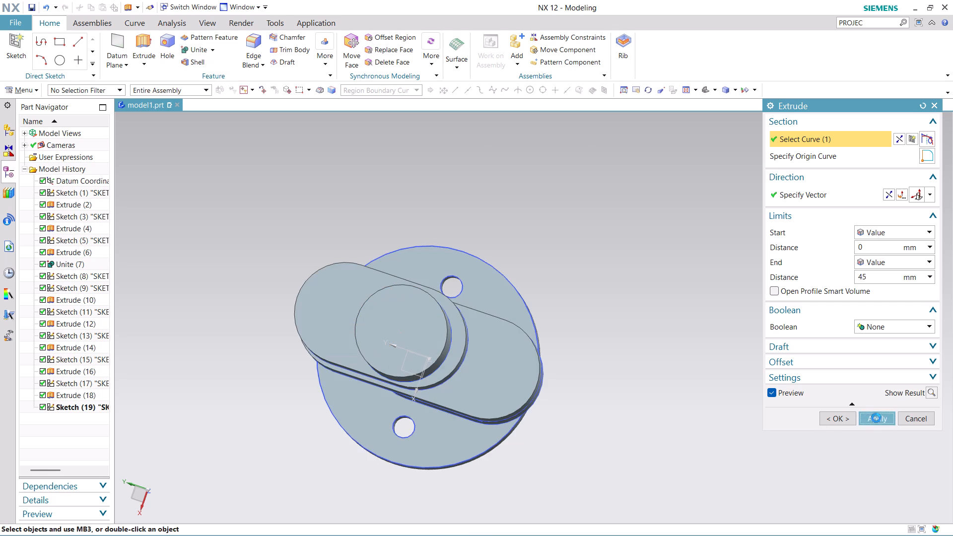
left_click(916, 419)
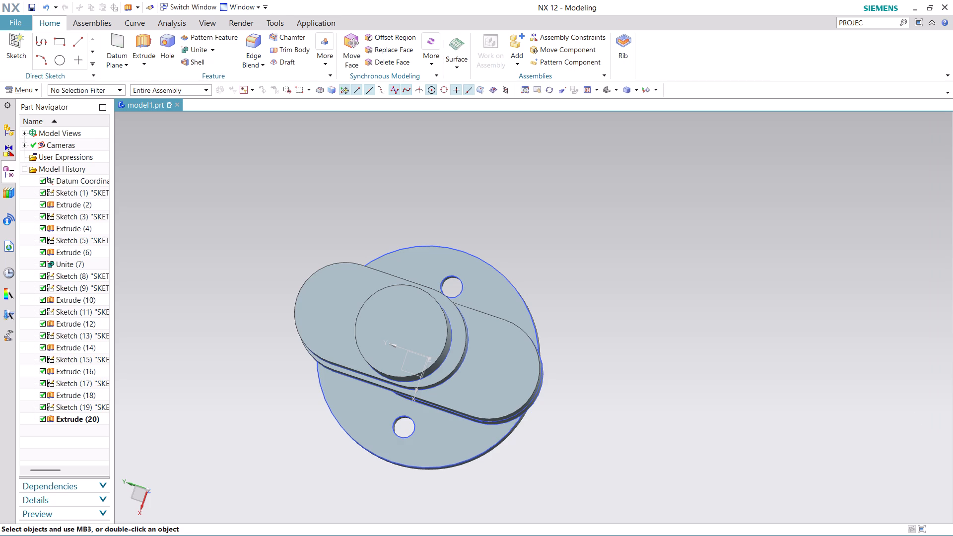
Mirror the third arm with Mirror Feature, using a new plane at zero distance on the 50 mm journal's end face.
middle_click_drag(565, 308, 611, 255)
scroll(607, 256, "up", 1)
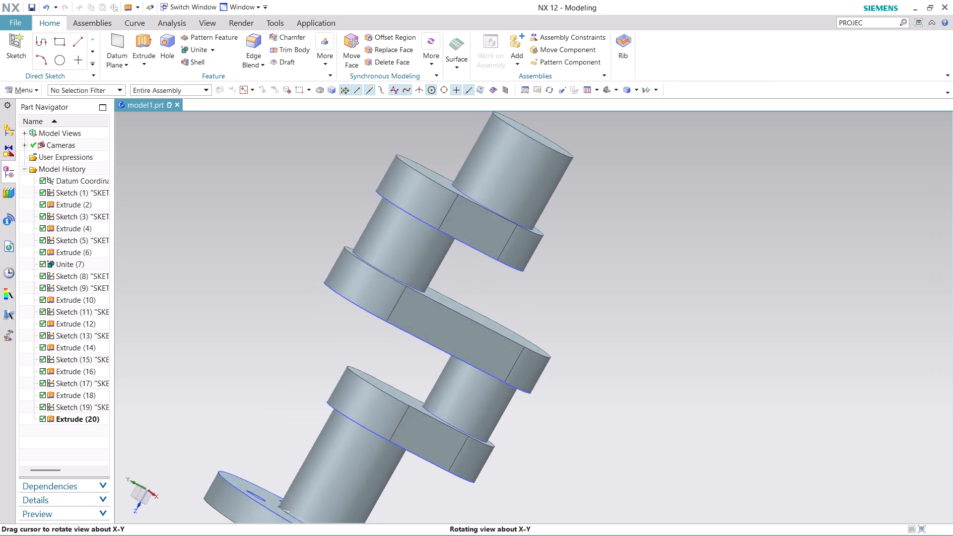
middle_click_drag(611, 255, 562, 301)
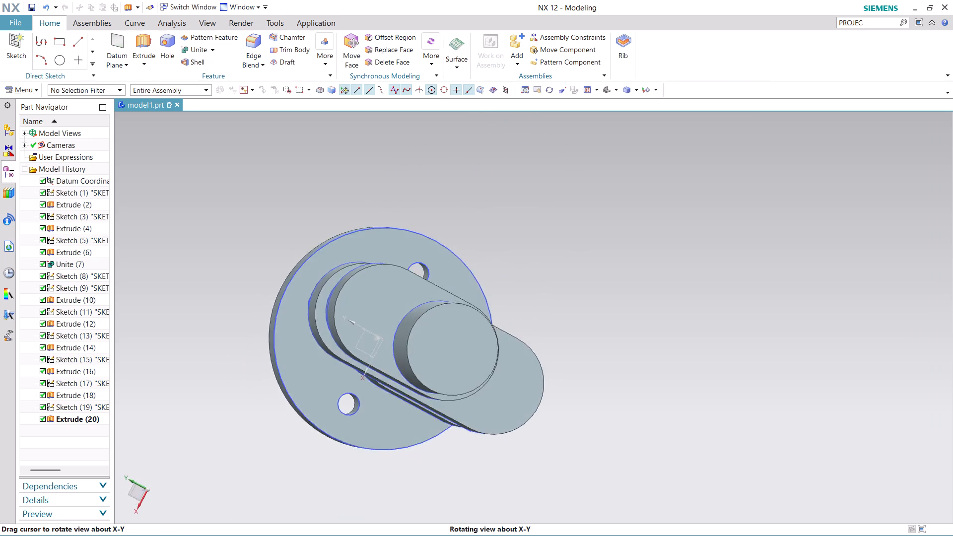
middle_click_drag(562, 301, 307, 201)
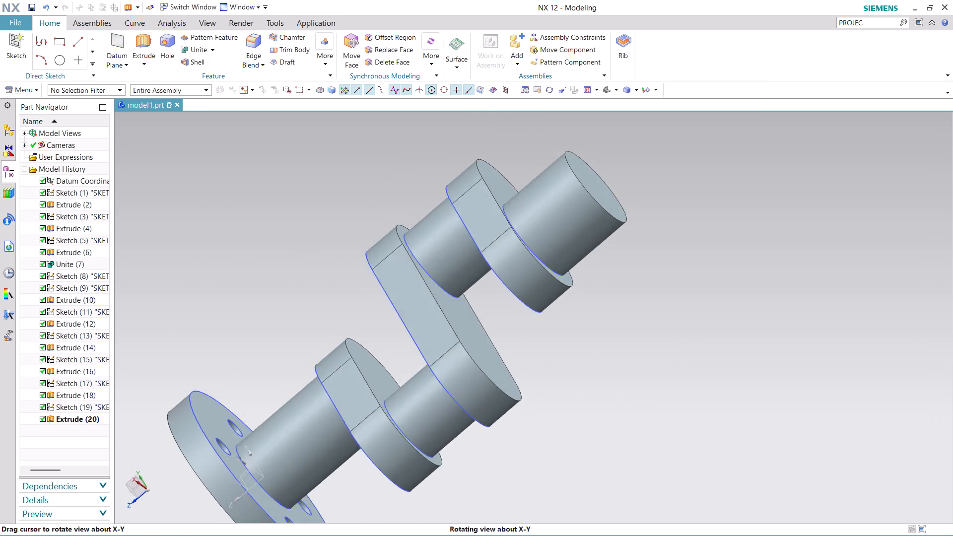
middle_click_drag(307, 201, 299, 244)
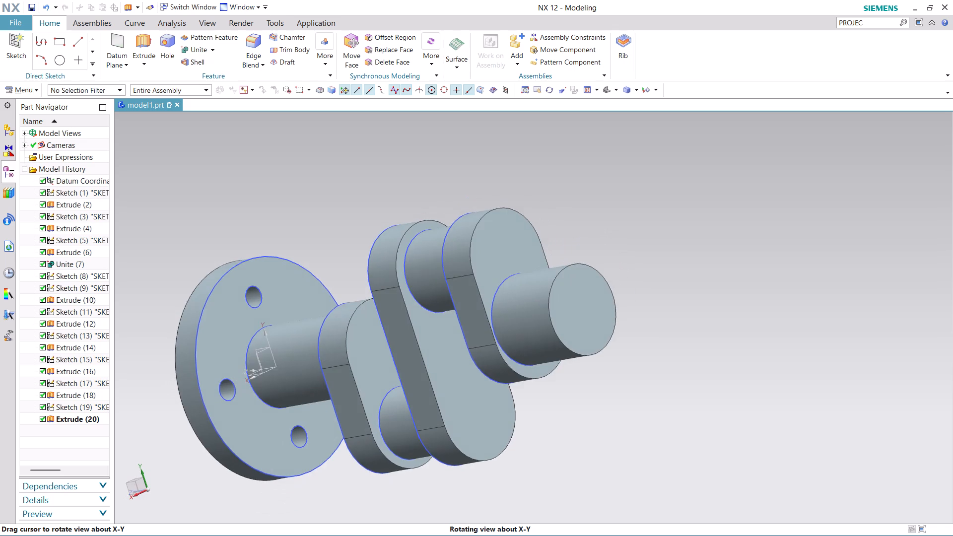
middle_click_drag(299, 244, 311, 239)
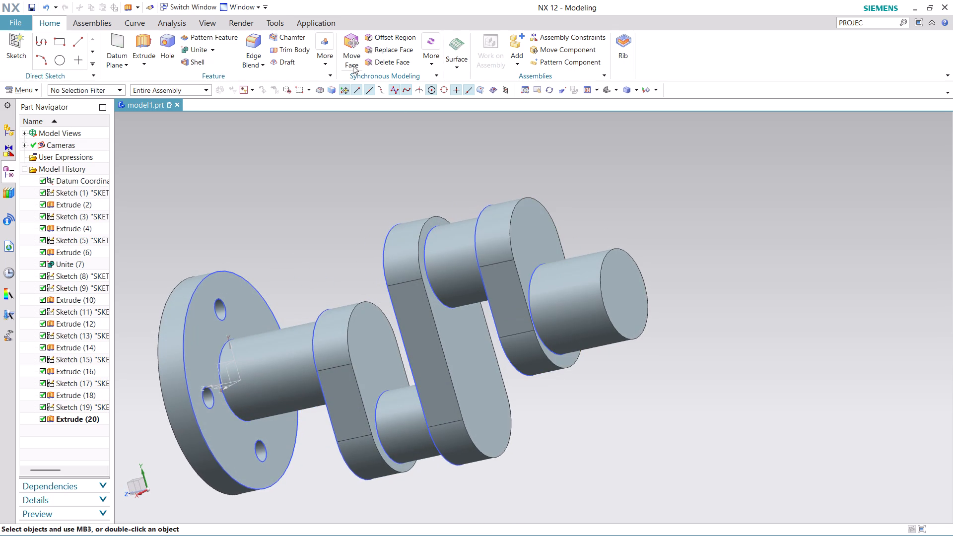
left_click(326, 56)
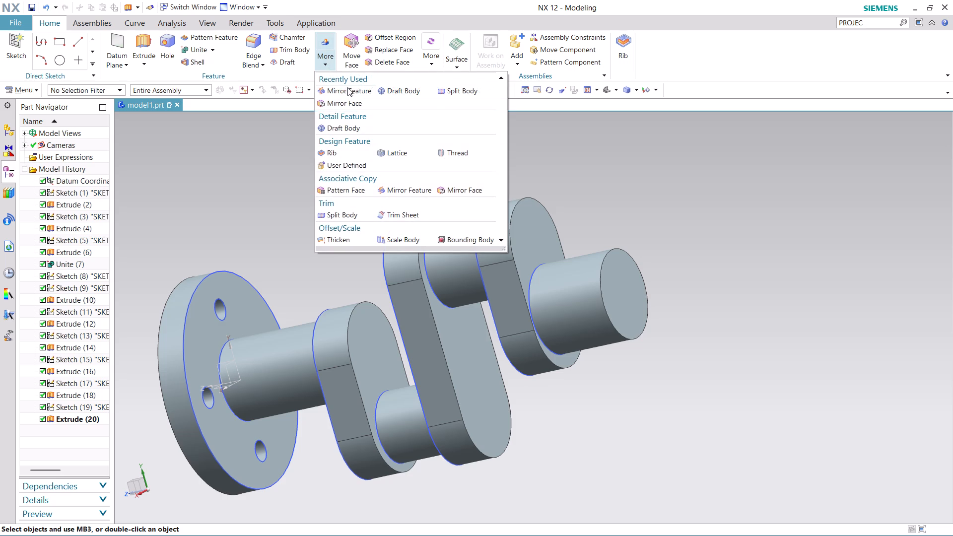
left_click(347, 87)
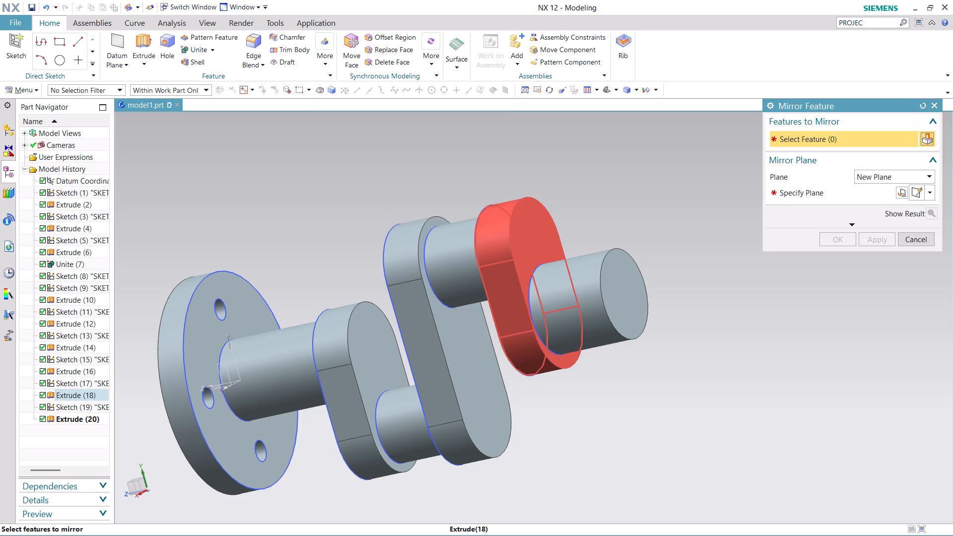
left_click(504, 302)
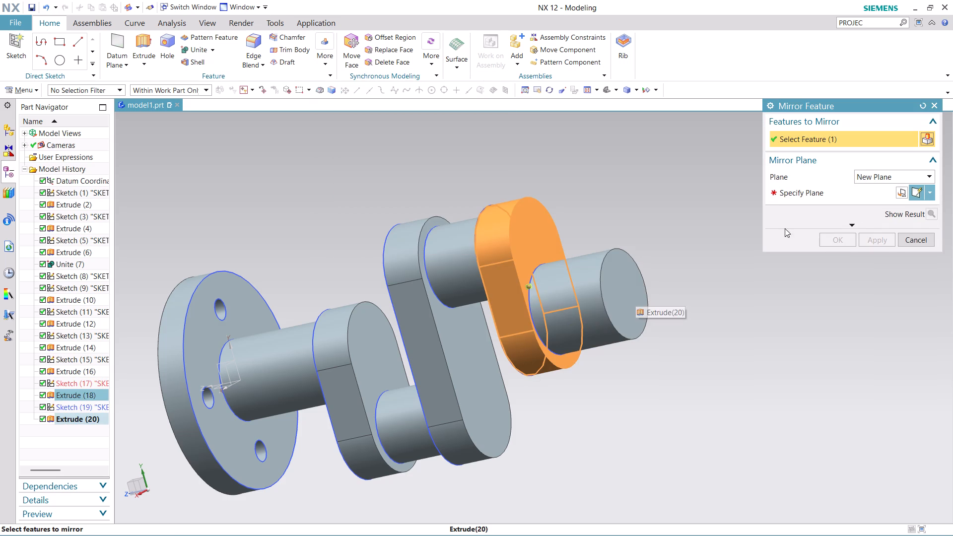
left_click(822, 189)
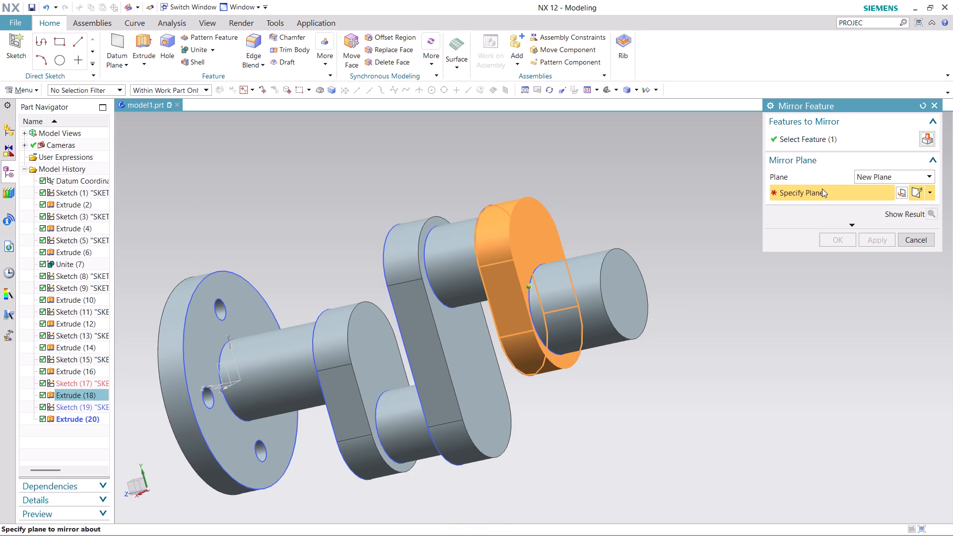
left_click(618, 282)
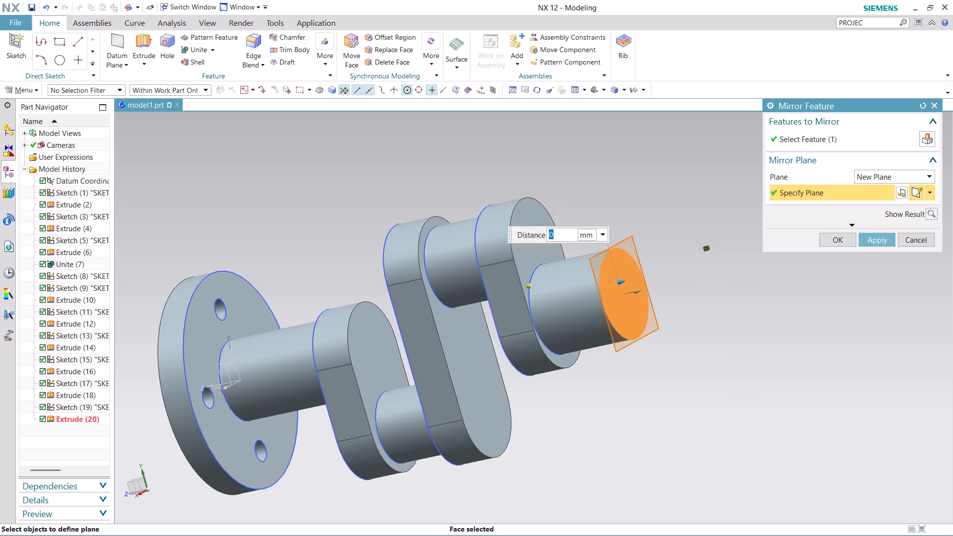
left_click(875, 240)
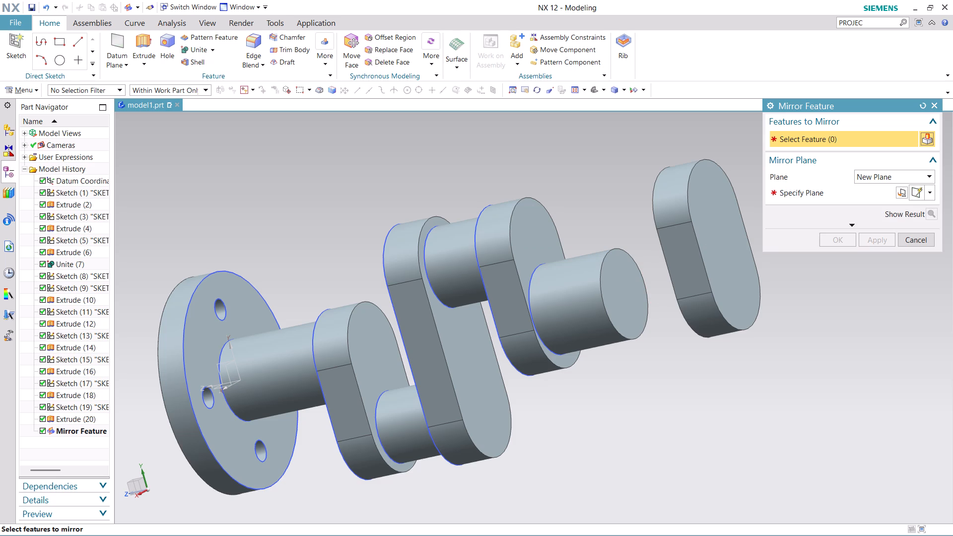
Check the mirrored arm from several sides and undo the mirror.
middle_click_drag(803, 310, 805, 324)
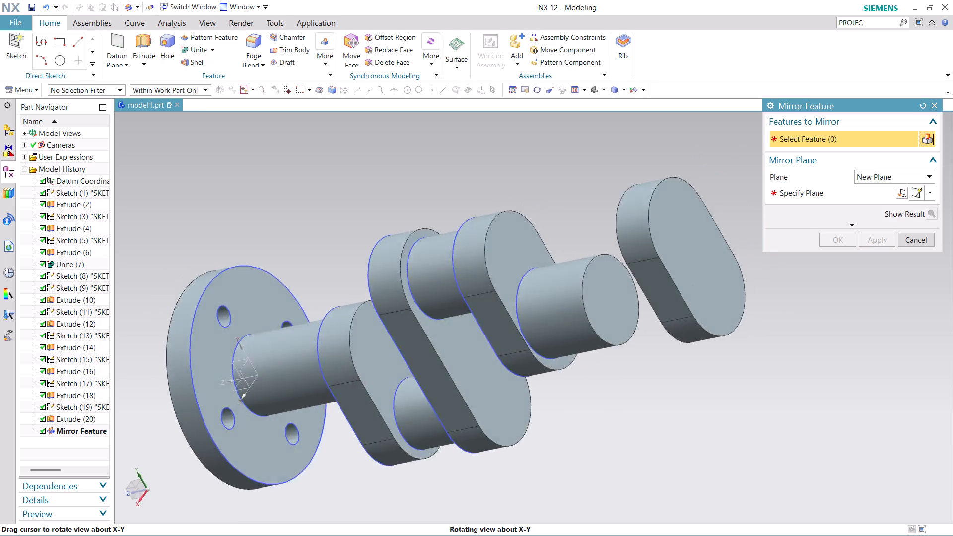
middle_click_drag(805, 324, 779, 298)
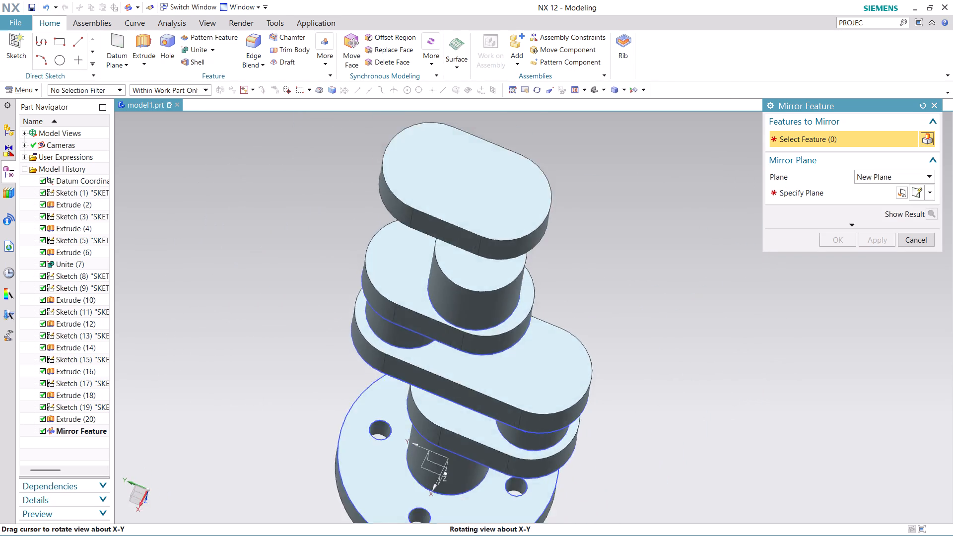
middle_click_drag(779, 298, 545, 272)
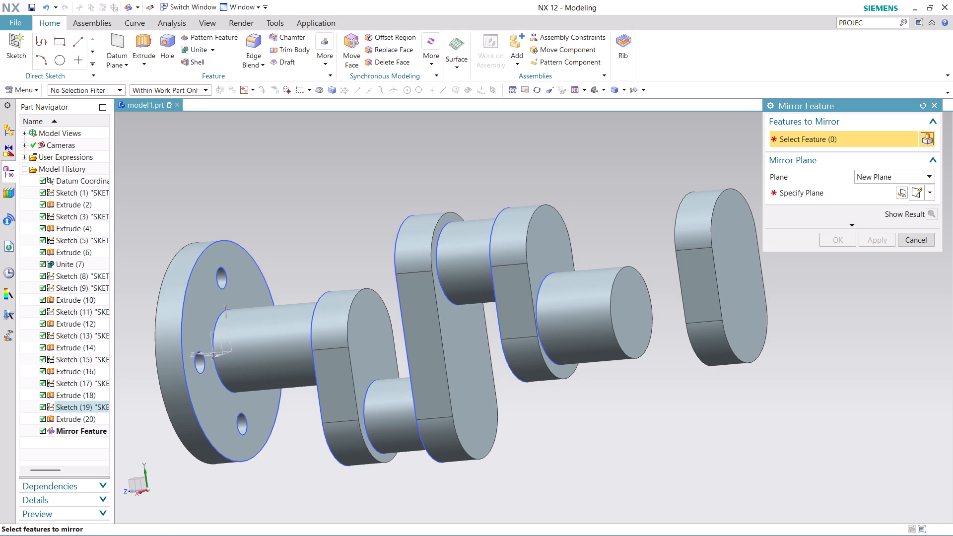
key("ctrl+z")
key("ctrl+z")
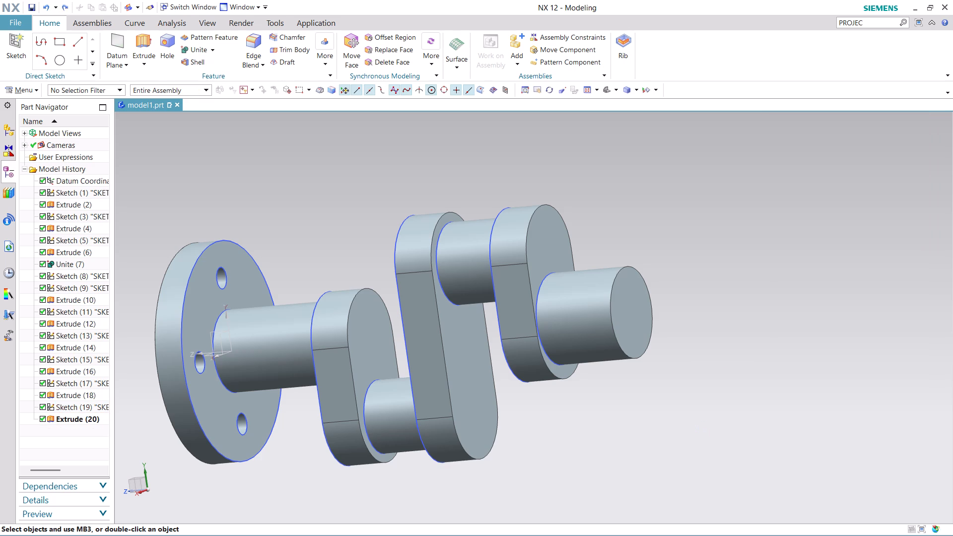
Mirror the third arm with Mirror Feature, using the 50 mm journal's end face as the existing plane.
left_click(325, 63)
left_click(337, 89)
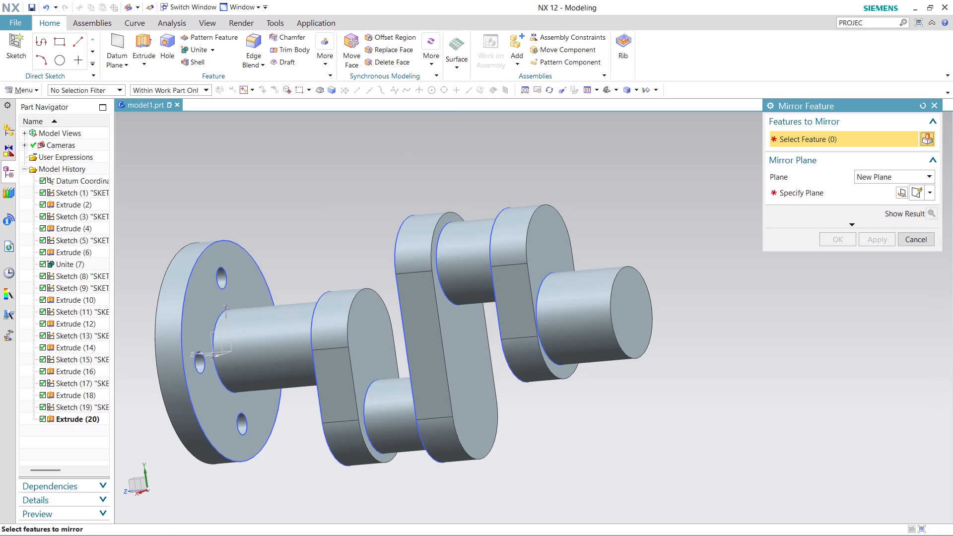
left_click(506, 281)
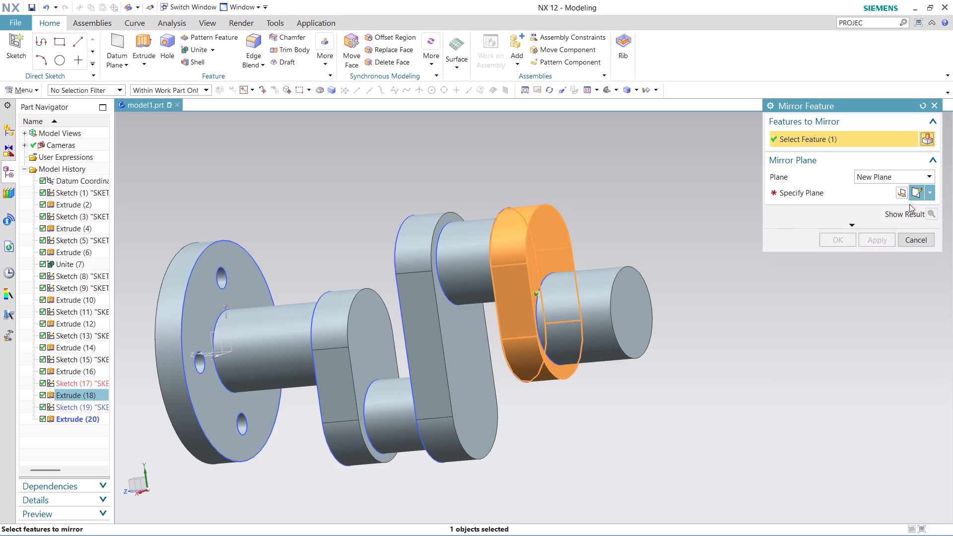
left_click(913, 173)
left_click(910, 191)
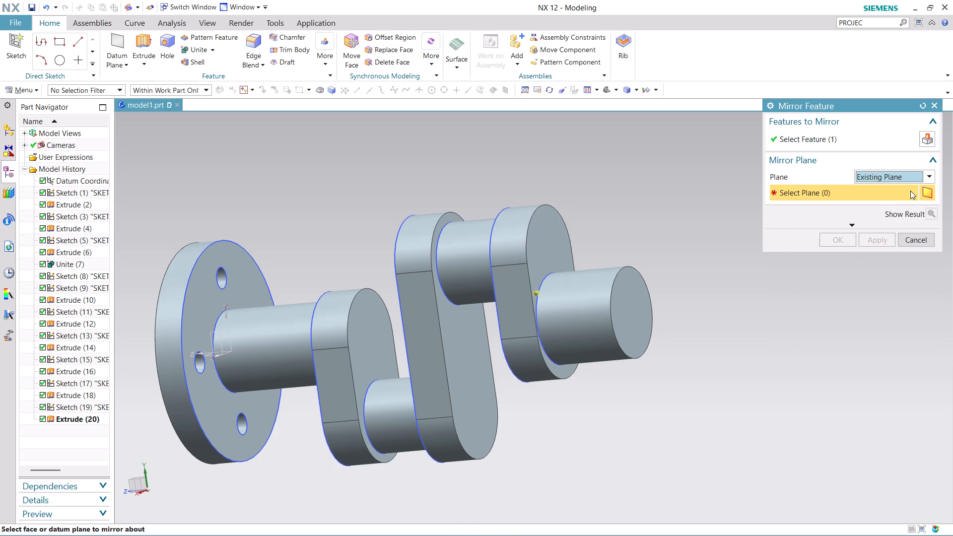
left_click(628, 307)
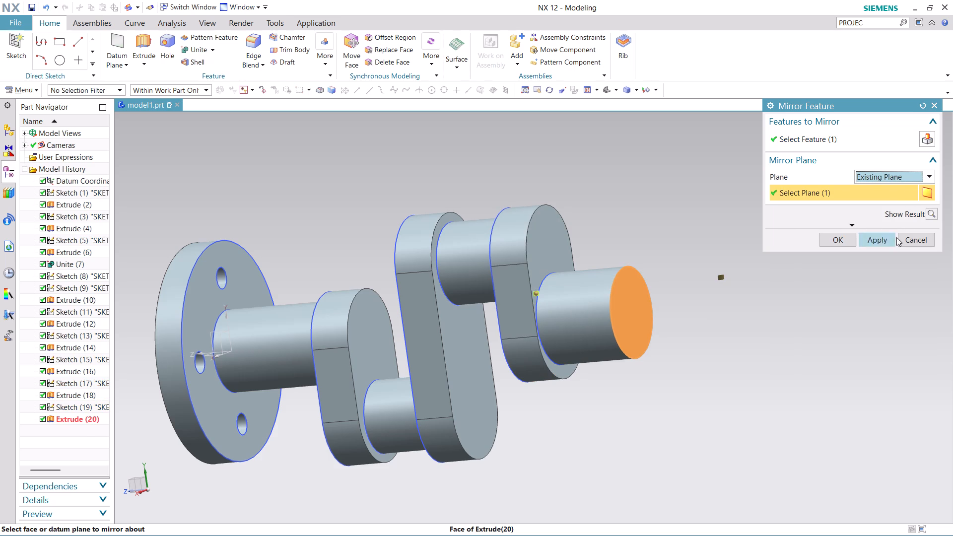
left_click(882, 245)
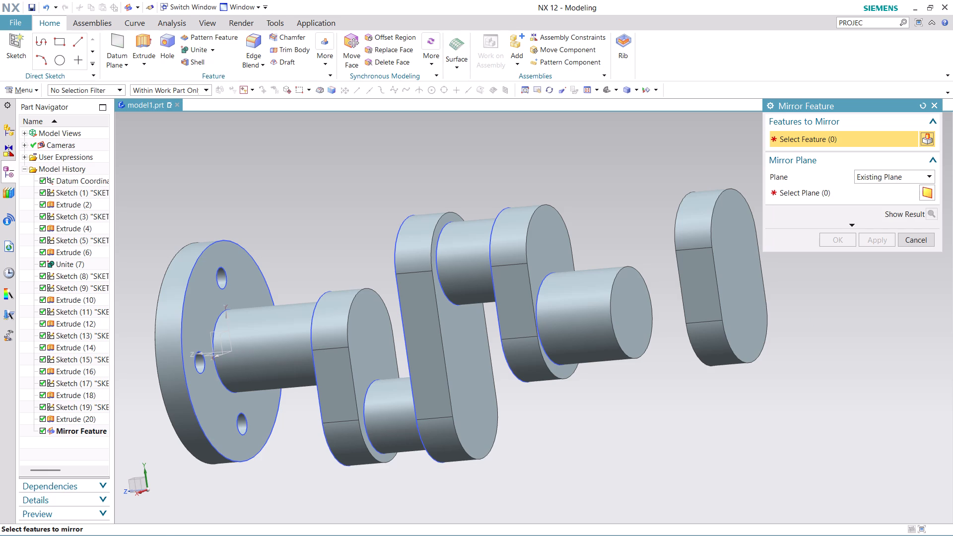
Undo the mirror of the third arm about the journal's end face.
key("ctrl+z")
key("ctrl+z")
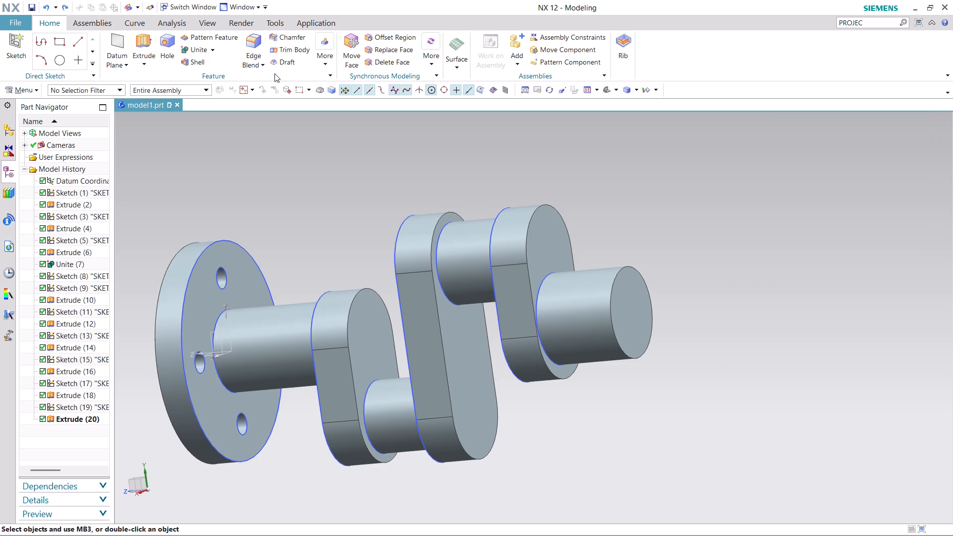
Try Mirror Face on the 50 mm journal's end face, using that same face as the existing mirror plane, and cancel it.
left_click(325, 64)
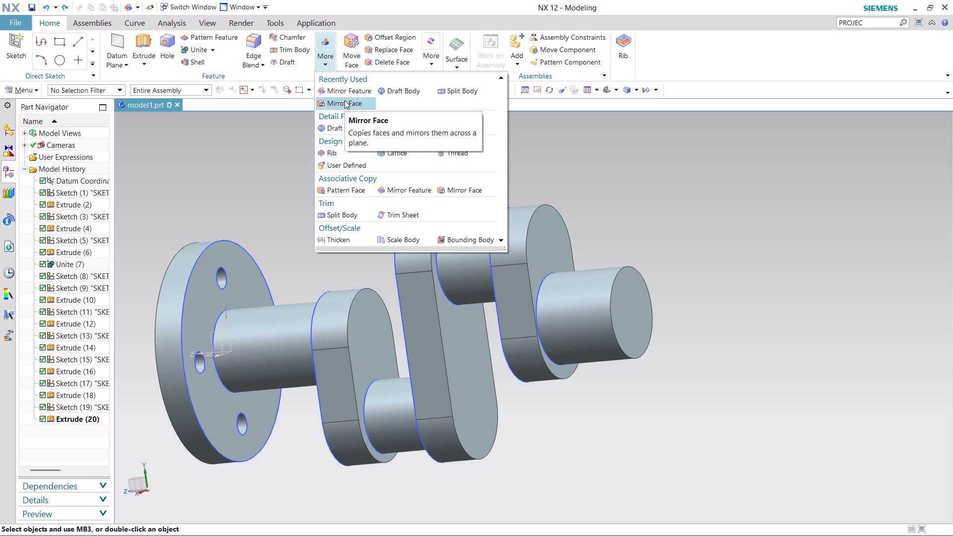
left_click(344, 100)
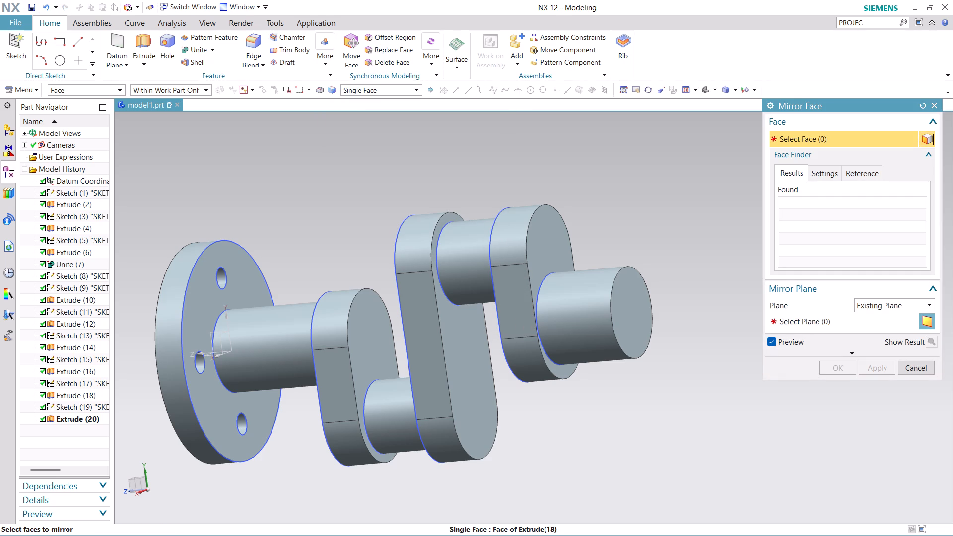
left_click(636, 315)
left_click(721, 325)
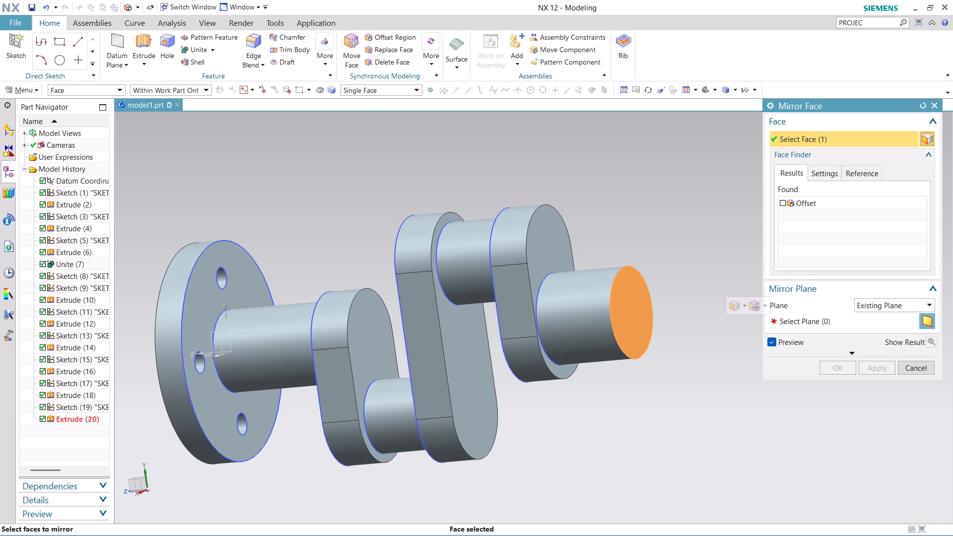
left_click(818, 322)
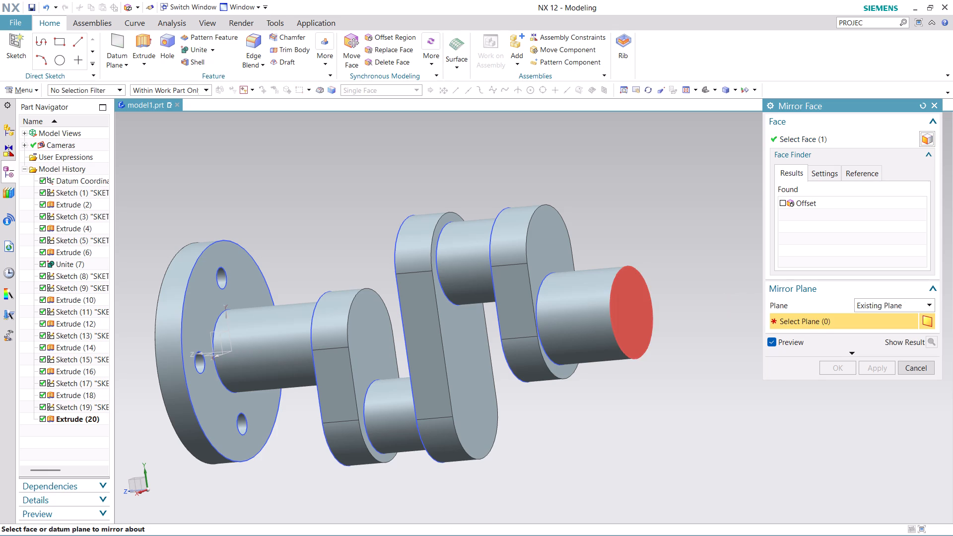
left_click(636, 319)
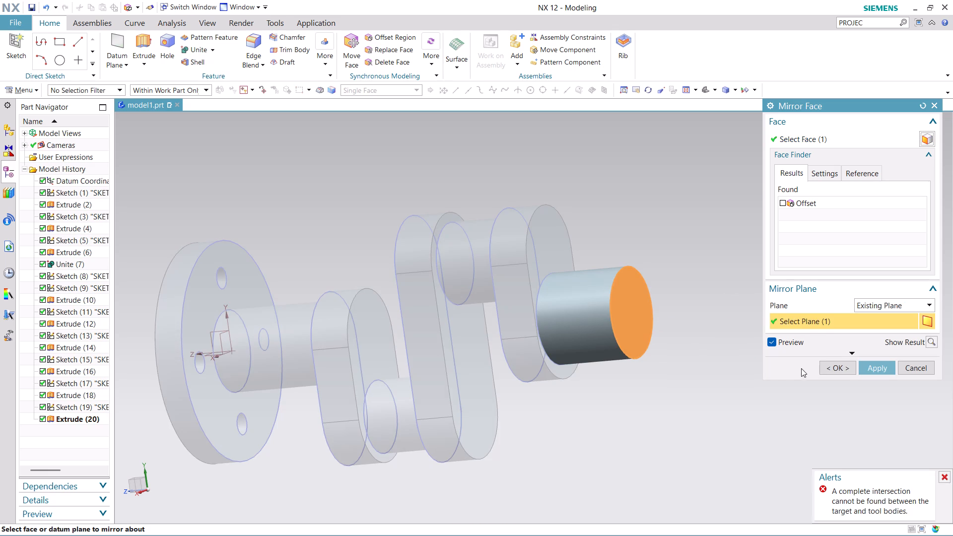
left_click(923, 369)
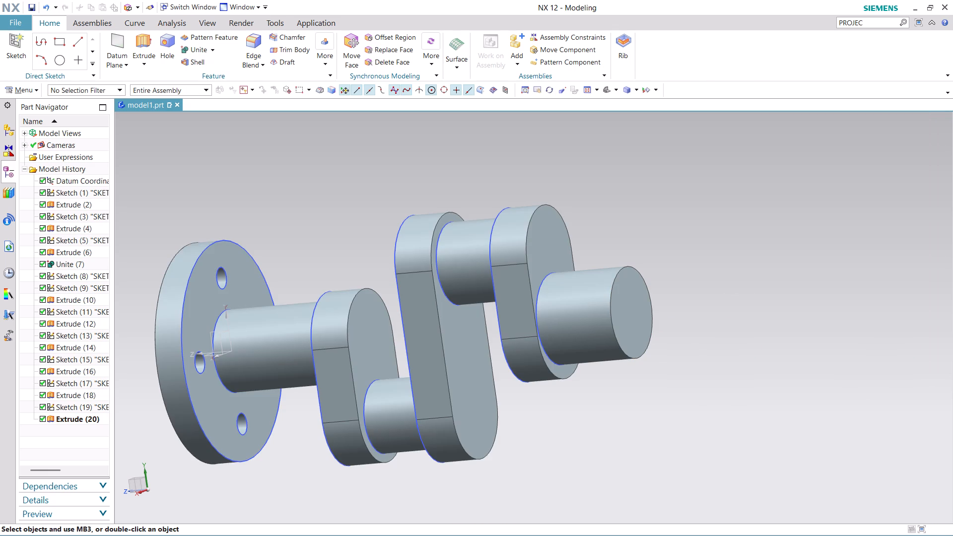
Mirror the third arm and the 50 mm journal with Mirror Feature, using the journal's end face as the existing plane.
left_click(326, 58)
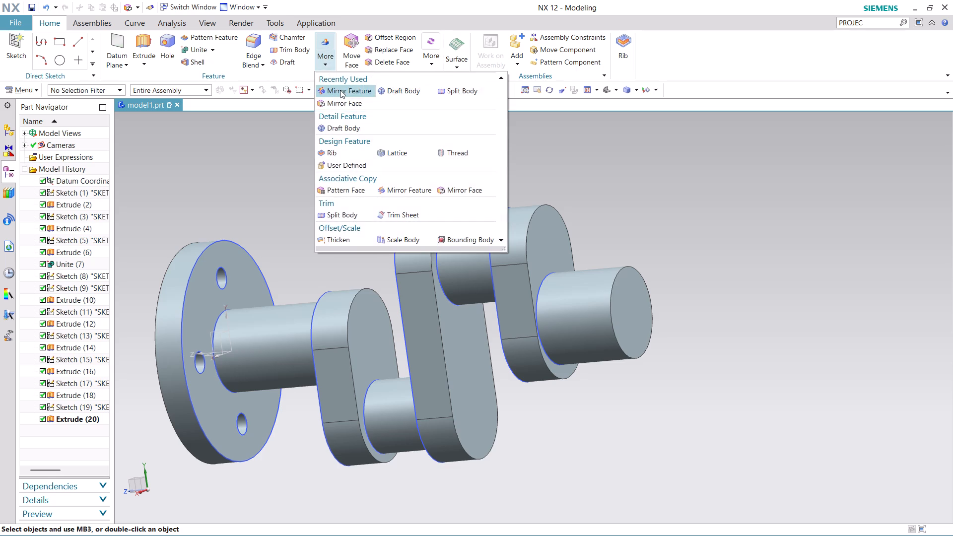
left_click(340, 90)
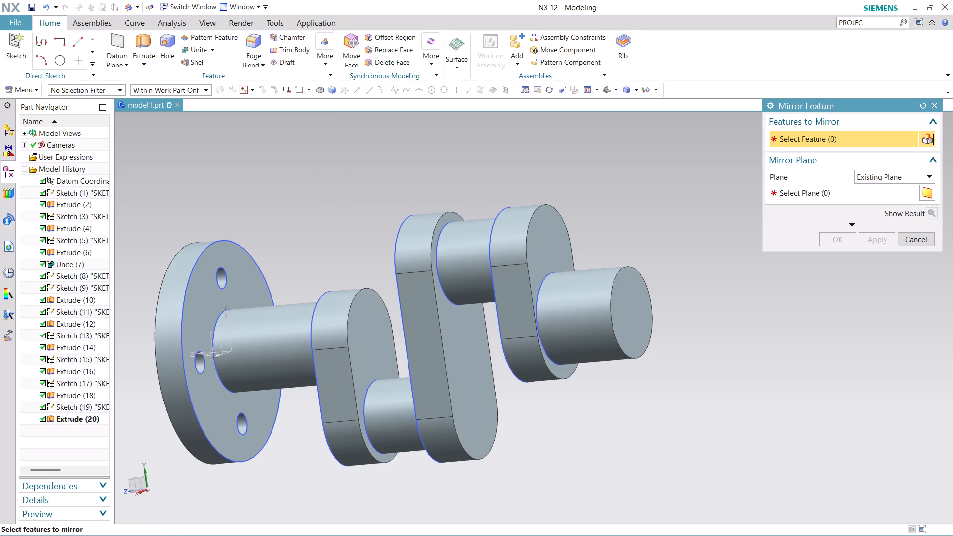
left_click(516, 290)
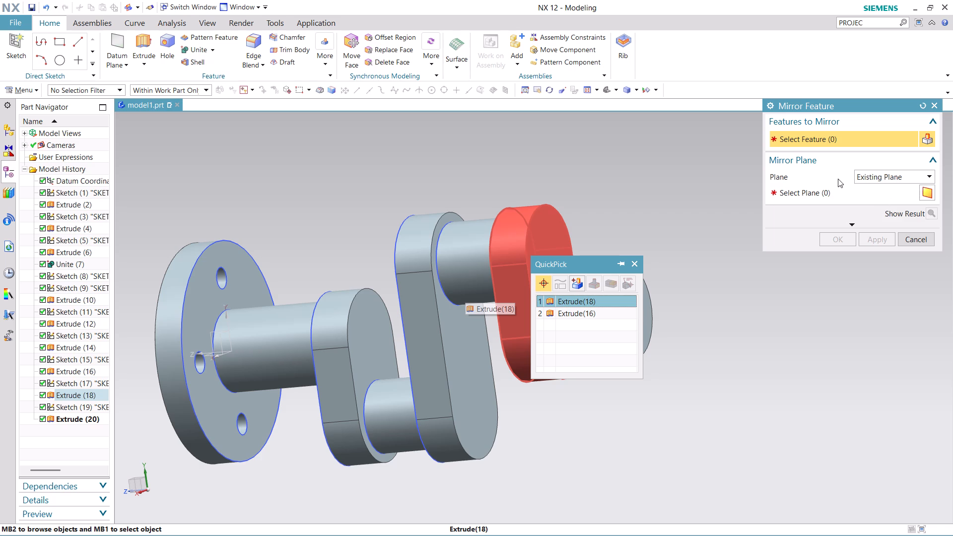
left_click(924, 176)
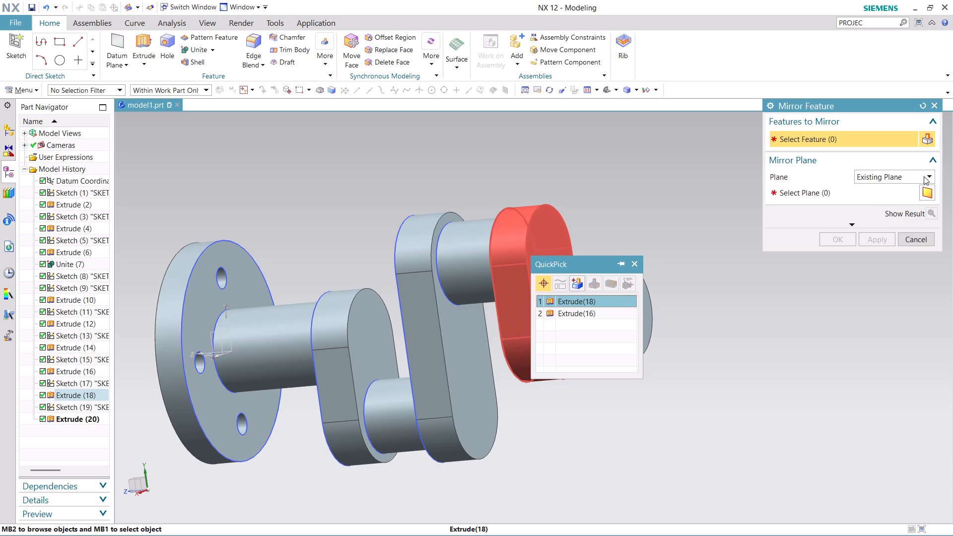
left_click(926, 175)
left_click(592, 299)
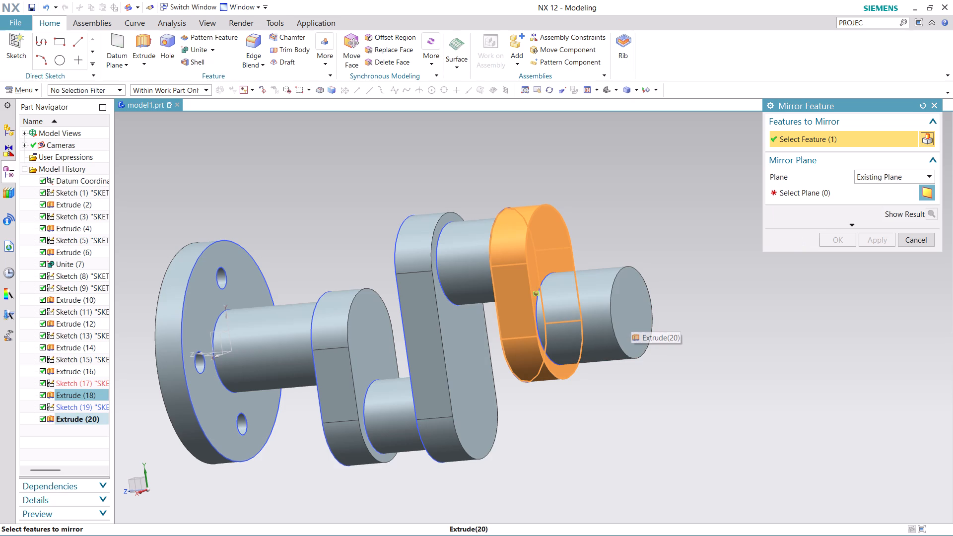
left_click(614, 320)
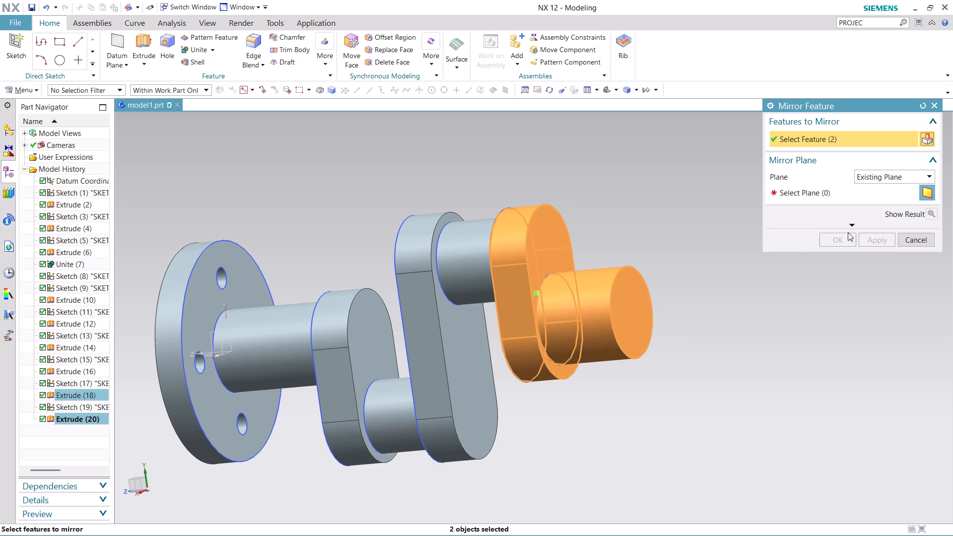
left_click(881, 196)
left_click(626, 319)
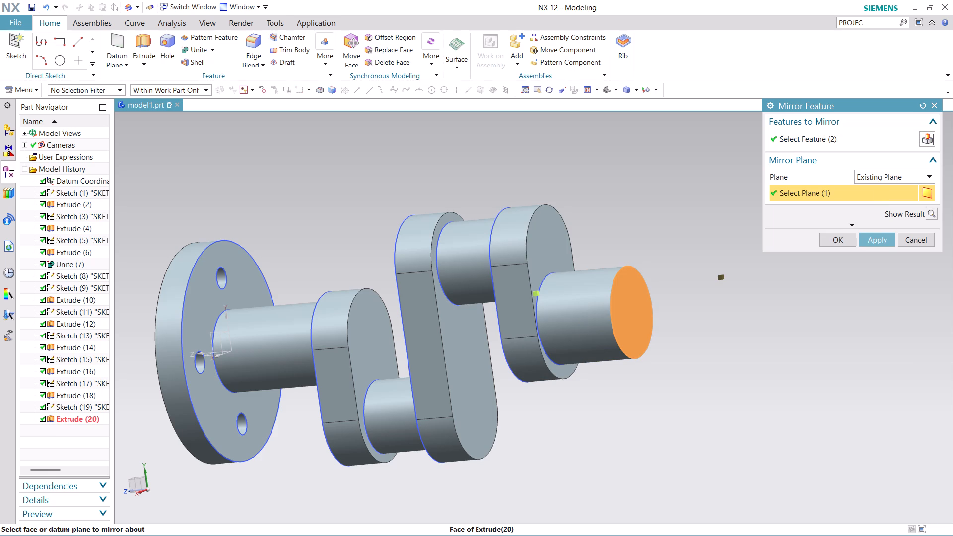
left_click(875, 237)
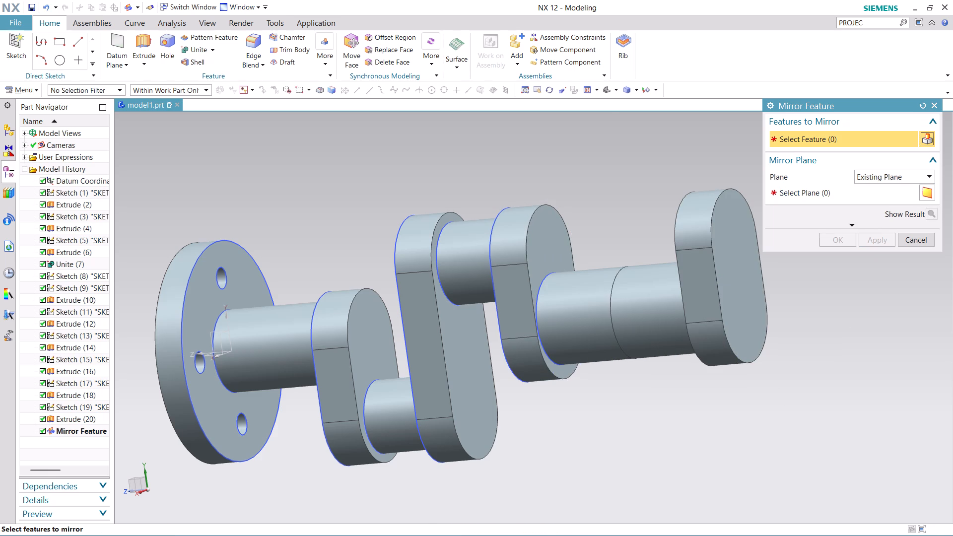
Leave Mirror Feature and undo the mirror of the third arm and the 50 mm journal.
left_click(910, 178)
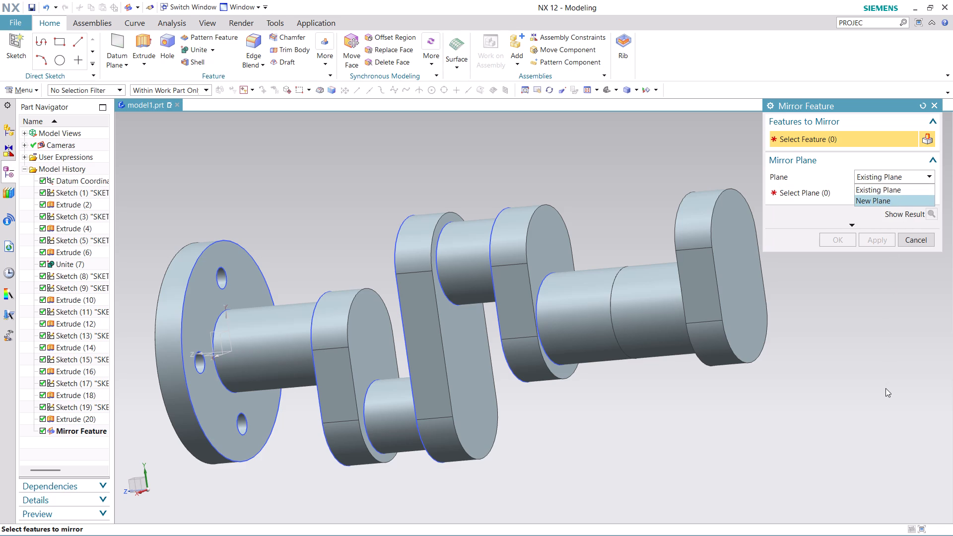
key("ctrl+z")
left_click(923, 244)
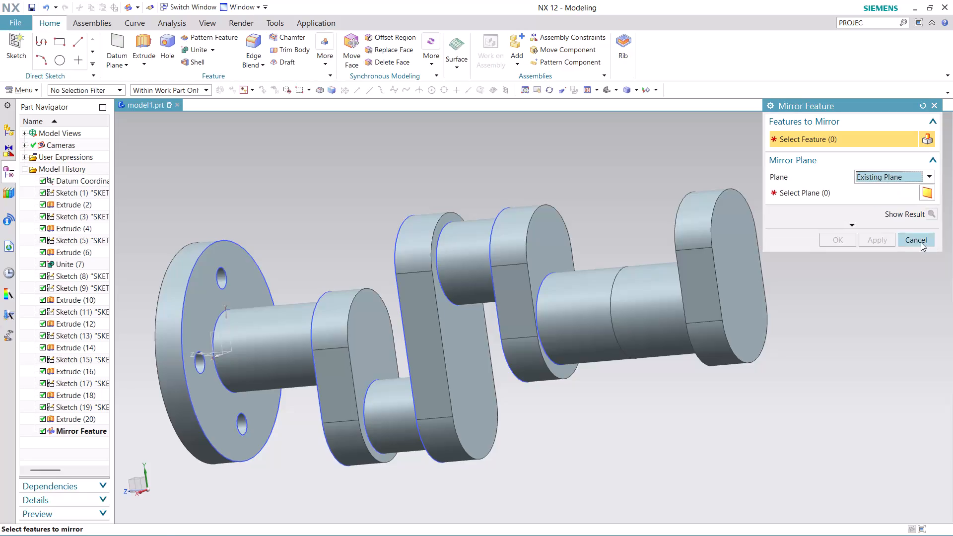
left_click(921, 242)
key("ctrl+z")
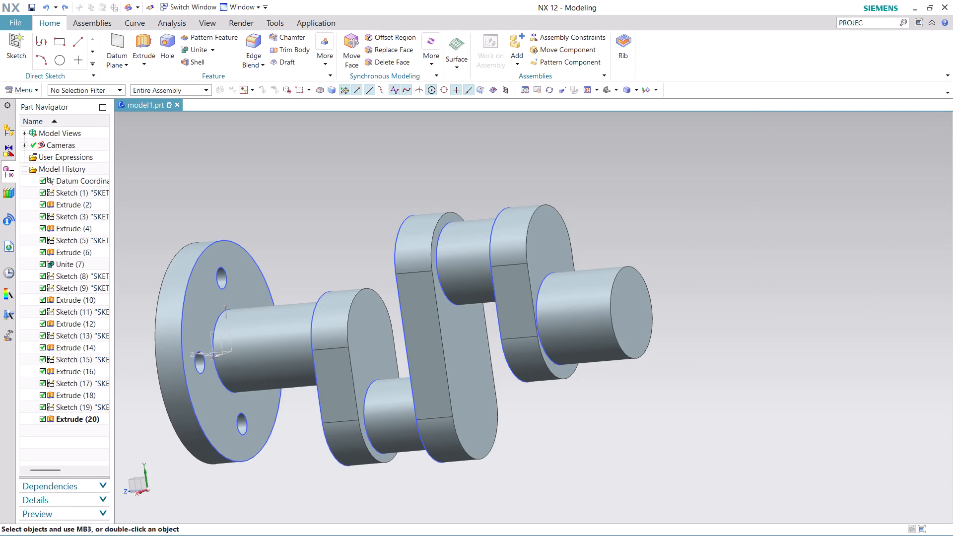
Edit the 50 mm journal's extrude with rollback and set its end distance to 45/2 mm.
right_click(80, 418)
left_click(345, 221)
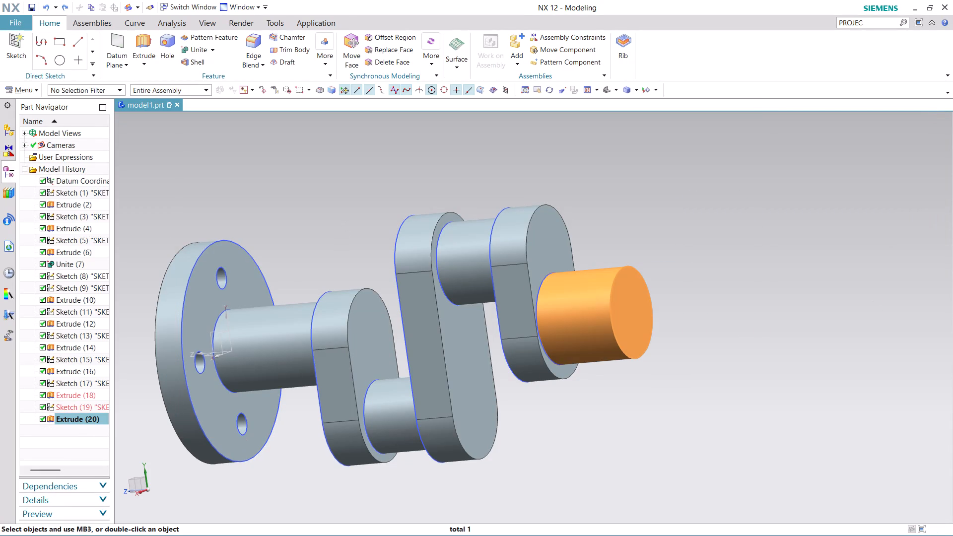
right_click(71, 421)
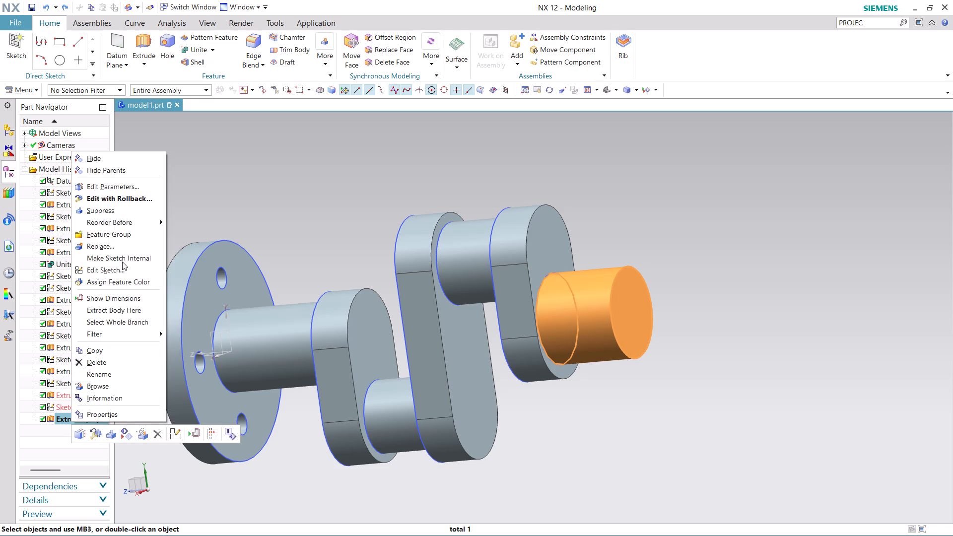
left_click(133, 198)
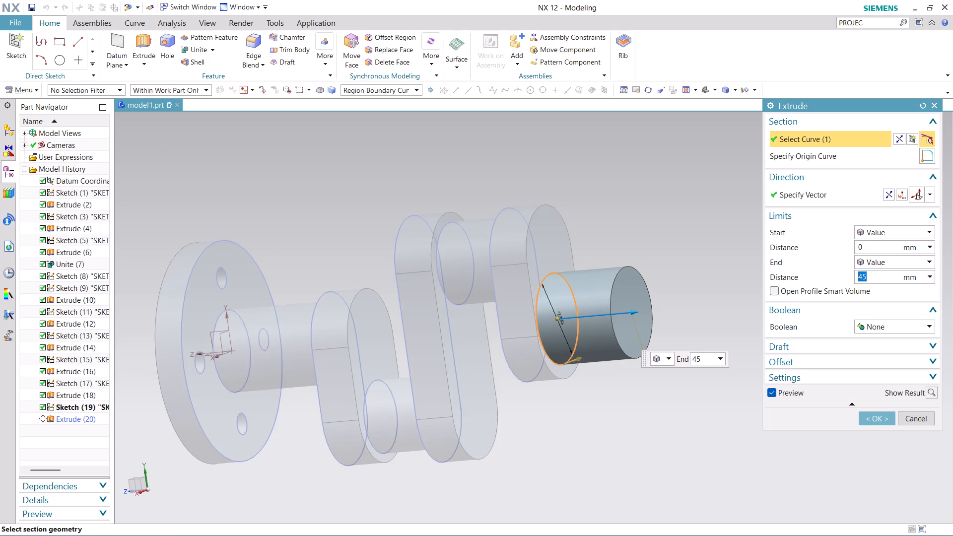
type("45/2")
key("Return")
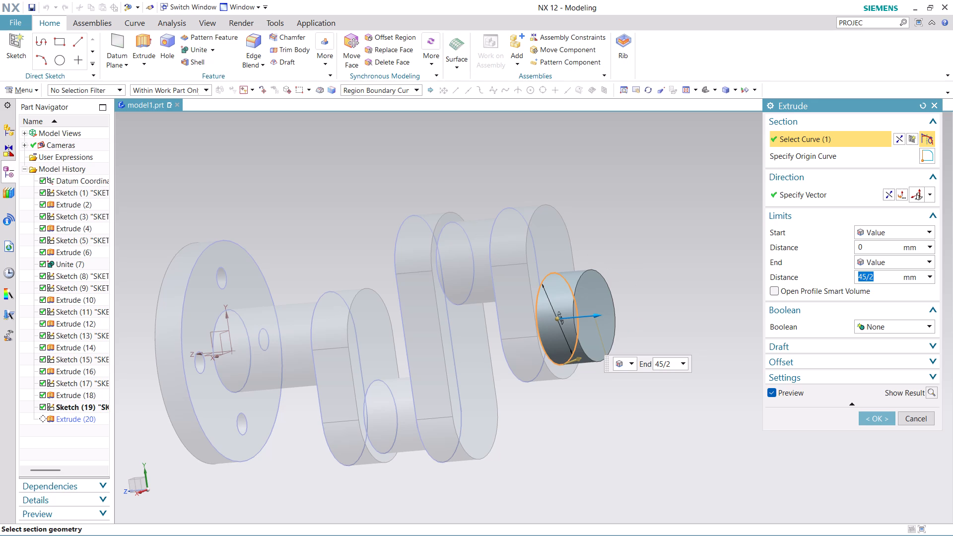
left_click(874, 415)
Mirror the third arm and the shortened journal with Mirror Feature, using the journal's end face as the existing plane.
left_click(323, 54)
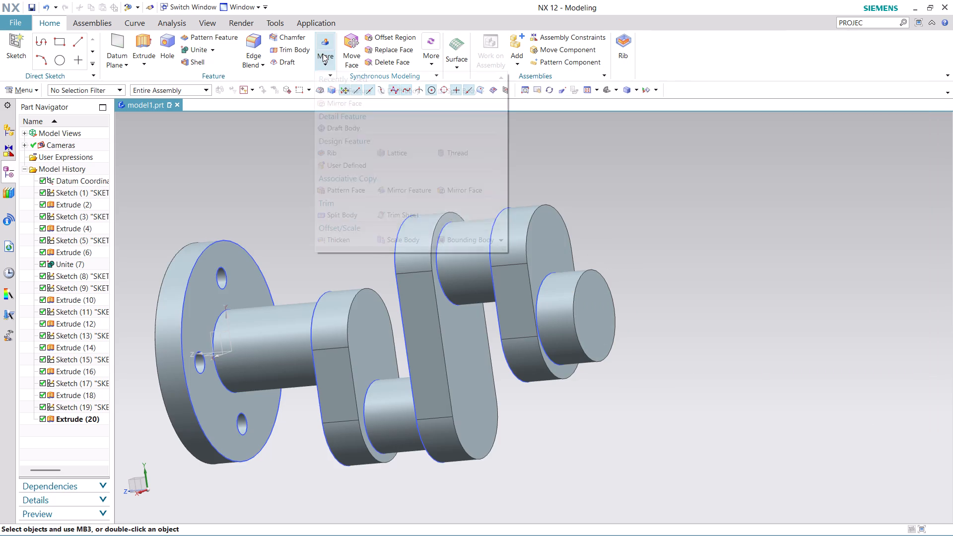
left_click(346, 91)
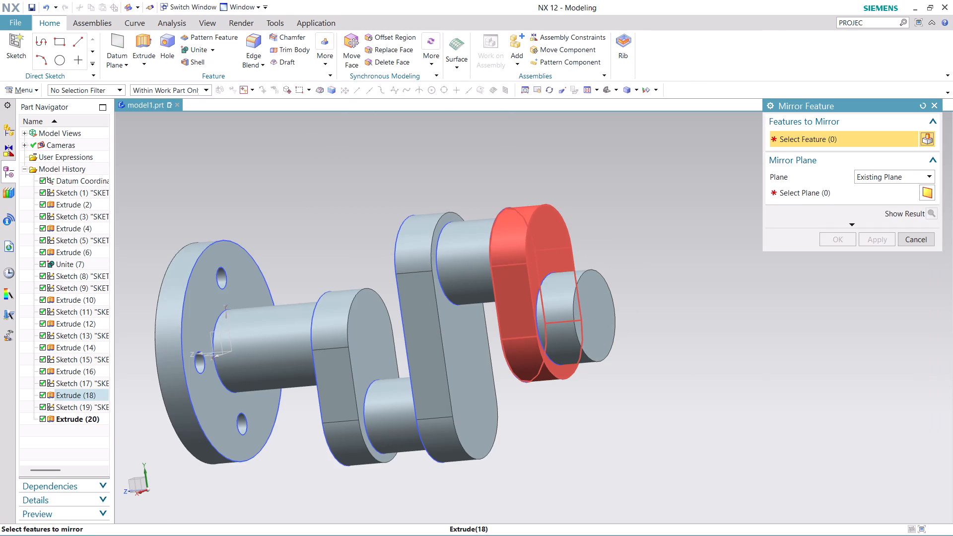
left_click(513, 307)
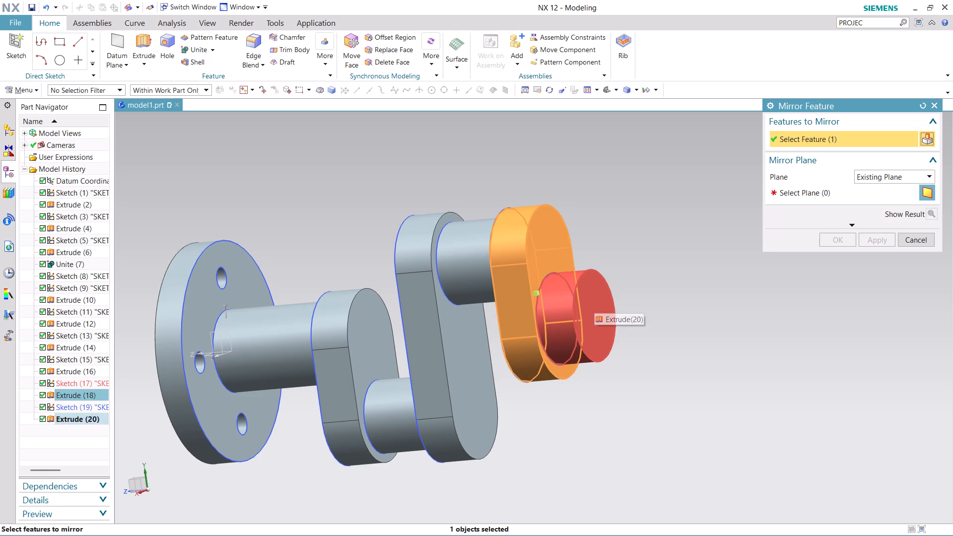
left_click(594, 300)
left_click(821, 196)
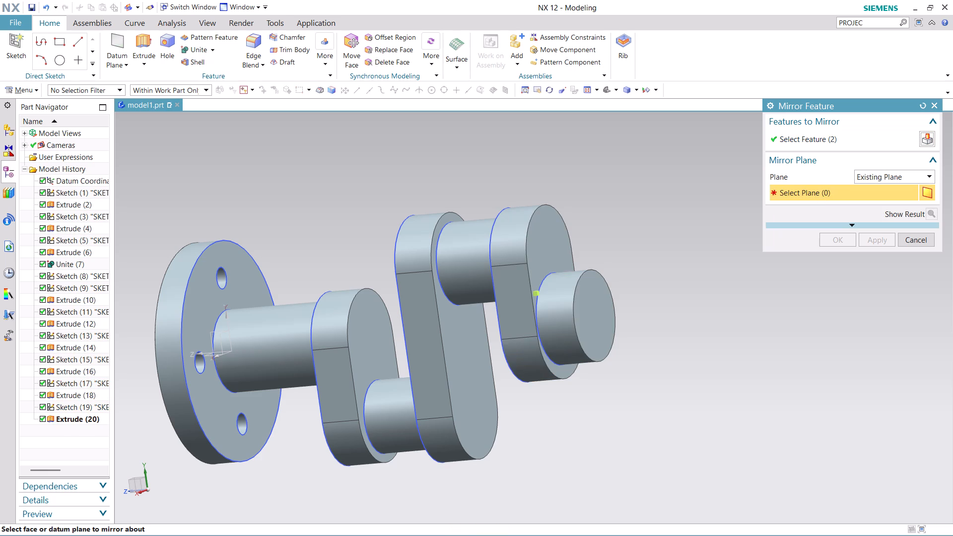
left_click(595, 314)
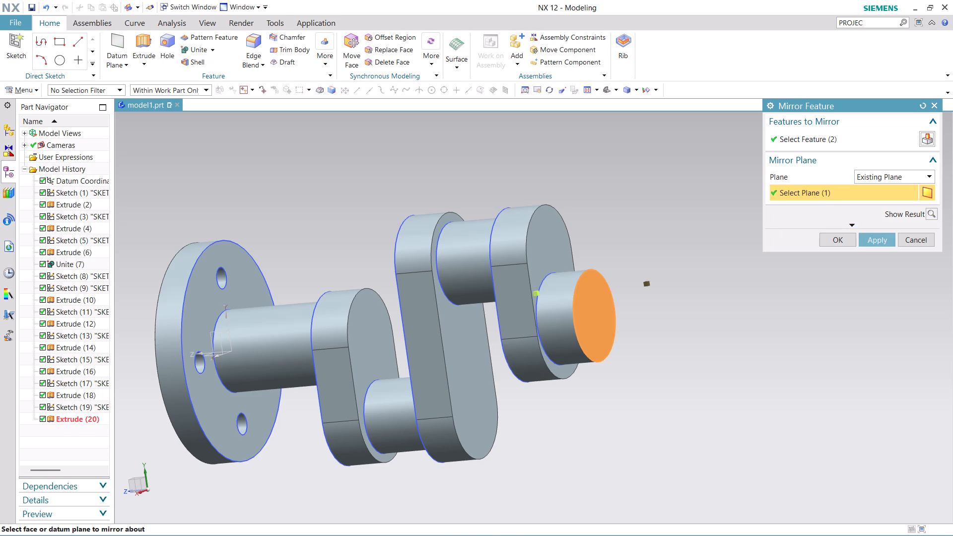
left_click(875, 242)
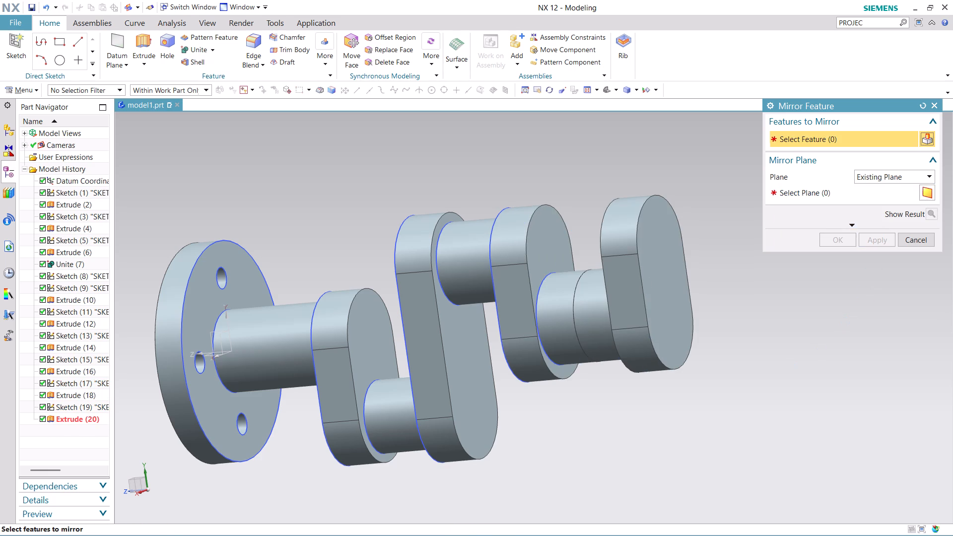
middle_click_drag(731, 315, 601, 303)
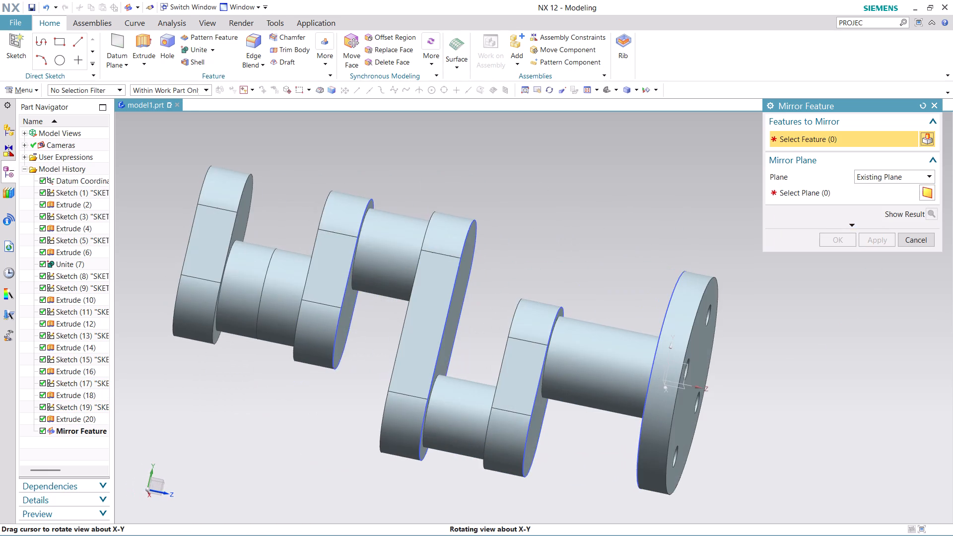
middle_click_drag(601, 303, 593, 319)
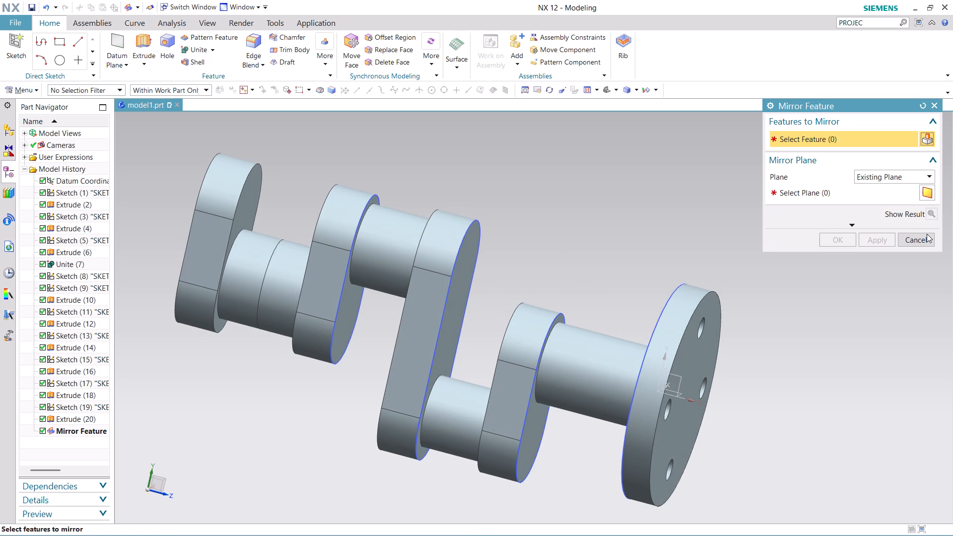
left_click(922, 238)
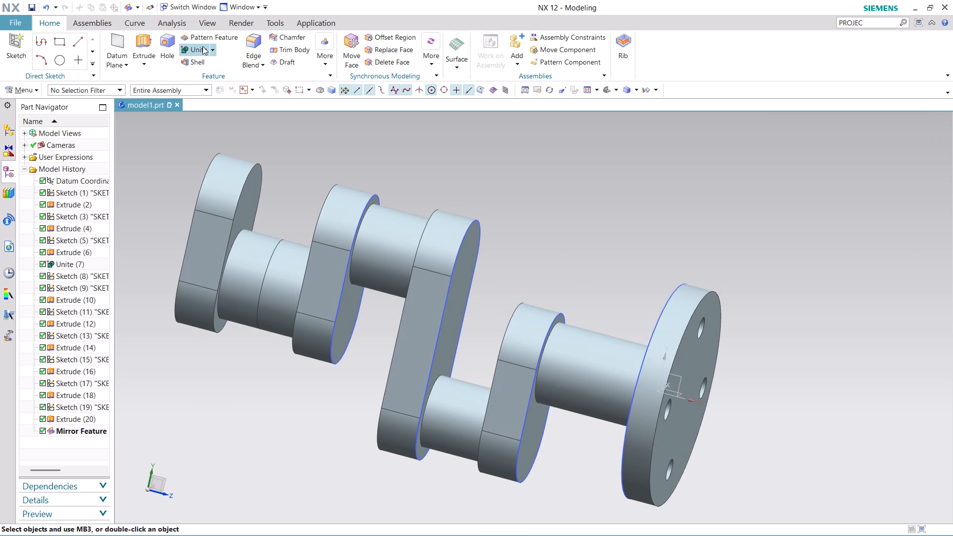
Unite the shortened journal with its mirrored half, taking the original half as the target body.
left_click(203, 46)
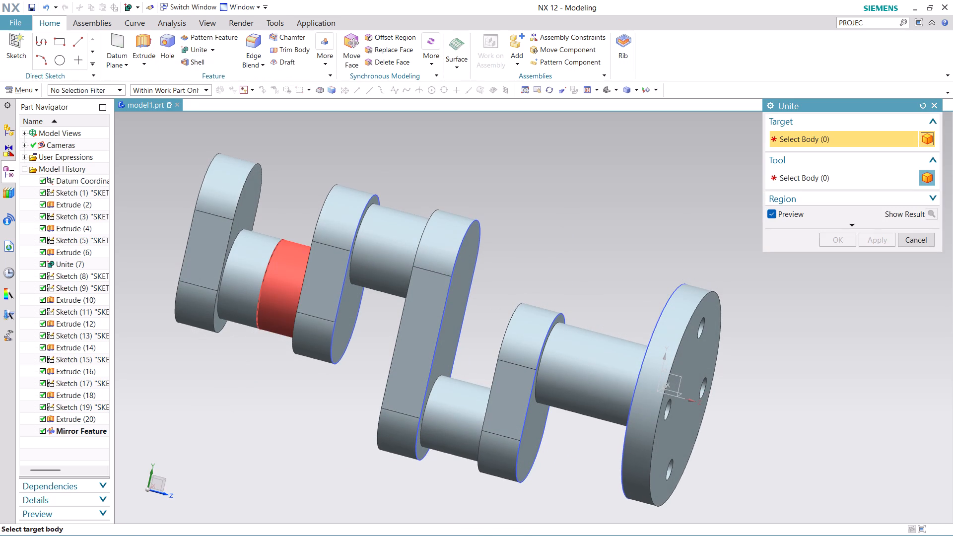
left_click(283, 317)
left_click(251, 276)
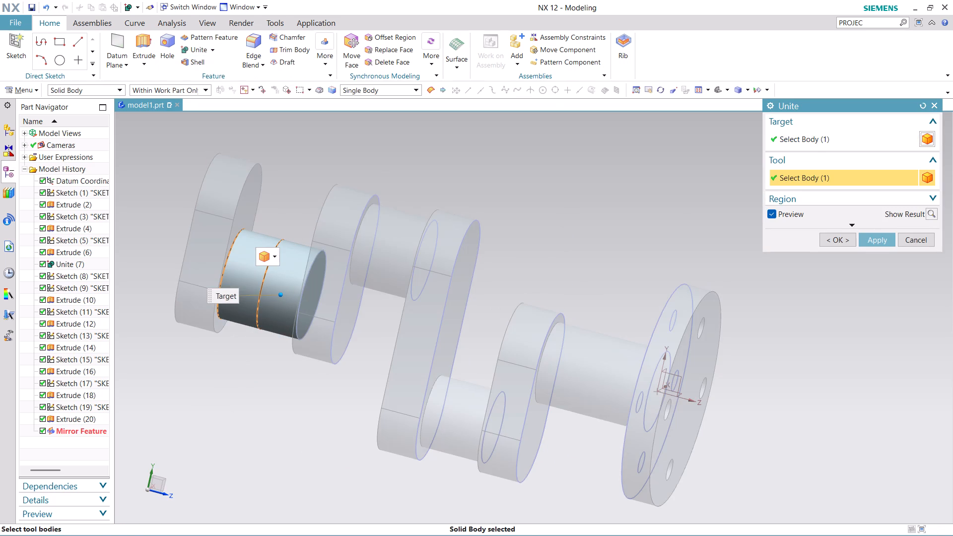
left_click(875, 239)
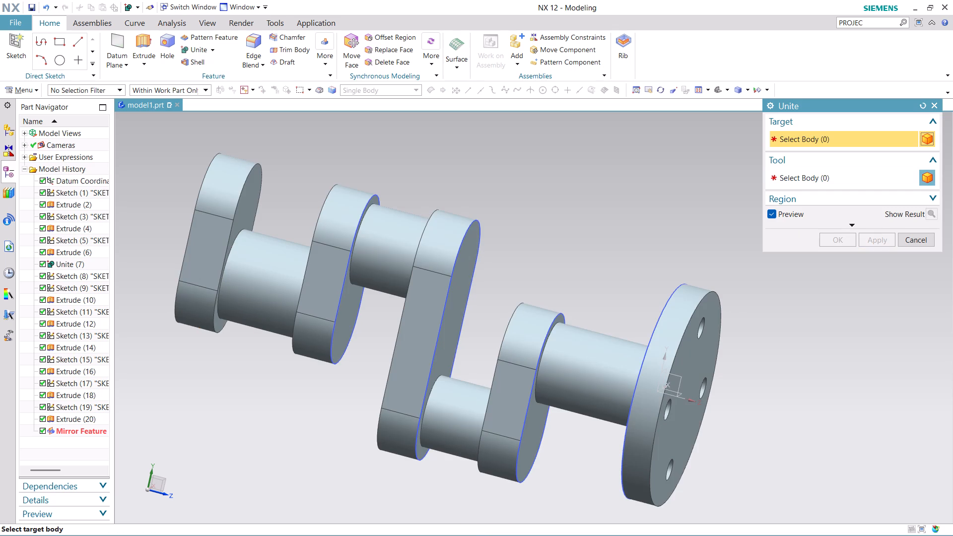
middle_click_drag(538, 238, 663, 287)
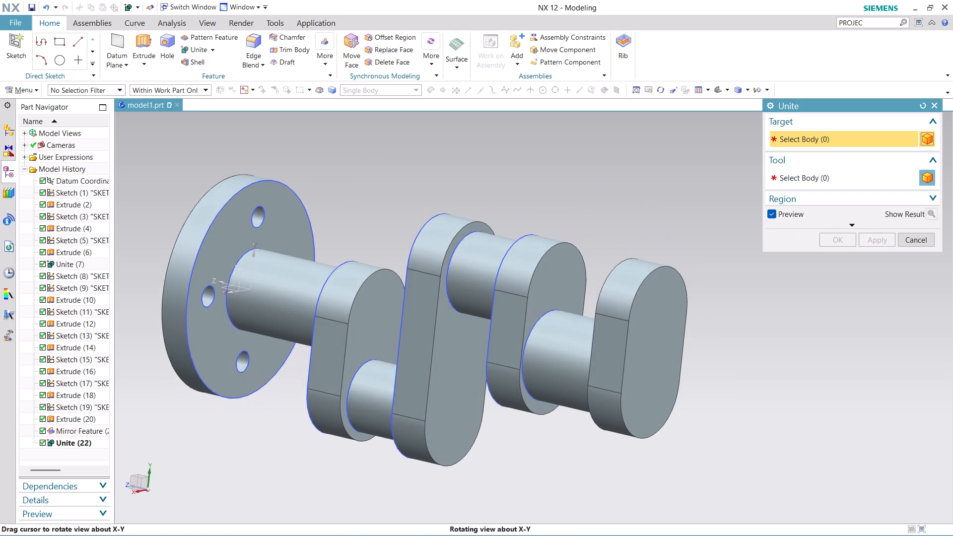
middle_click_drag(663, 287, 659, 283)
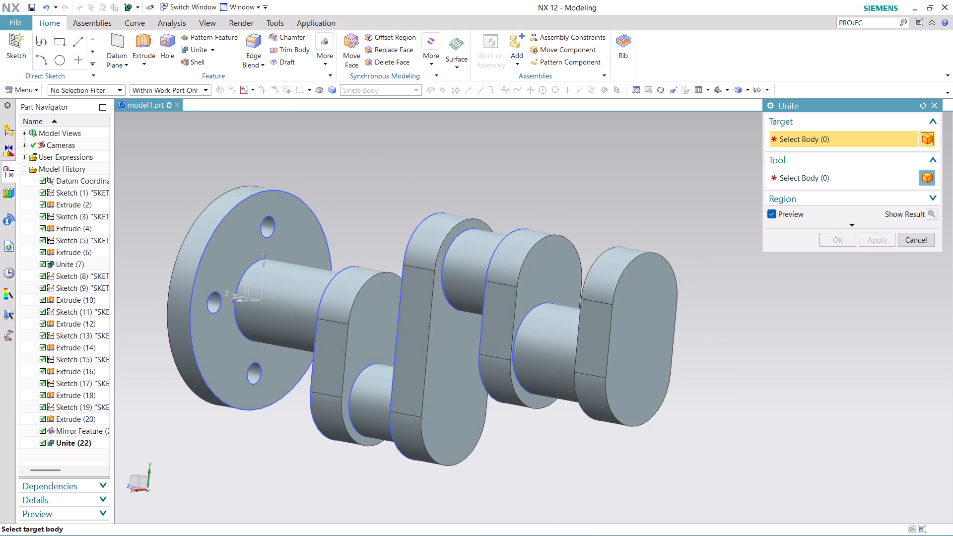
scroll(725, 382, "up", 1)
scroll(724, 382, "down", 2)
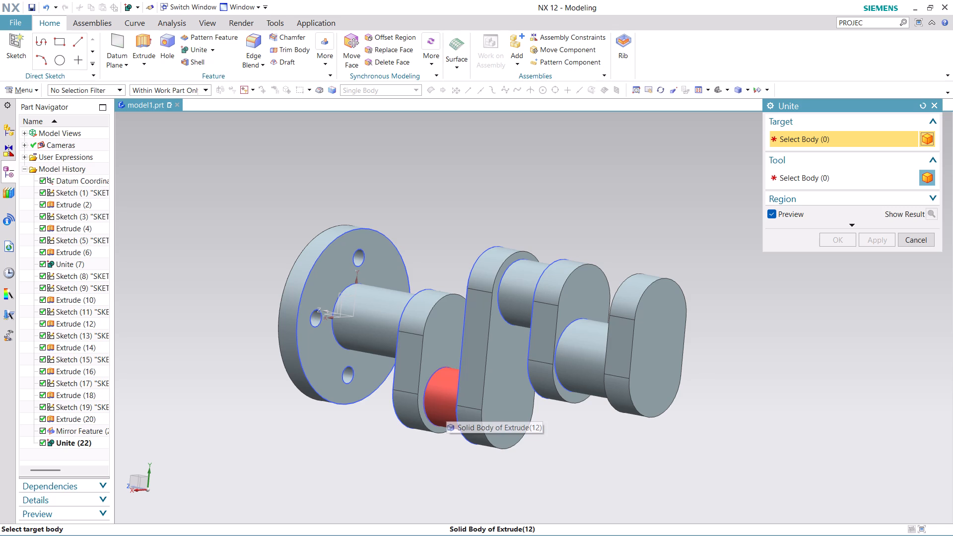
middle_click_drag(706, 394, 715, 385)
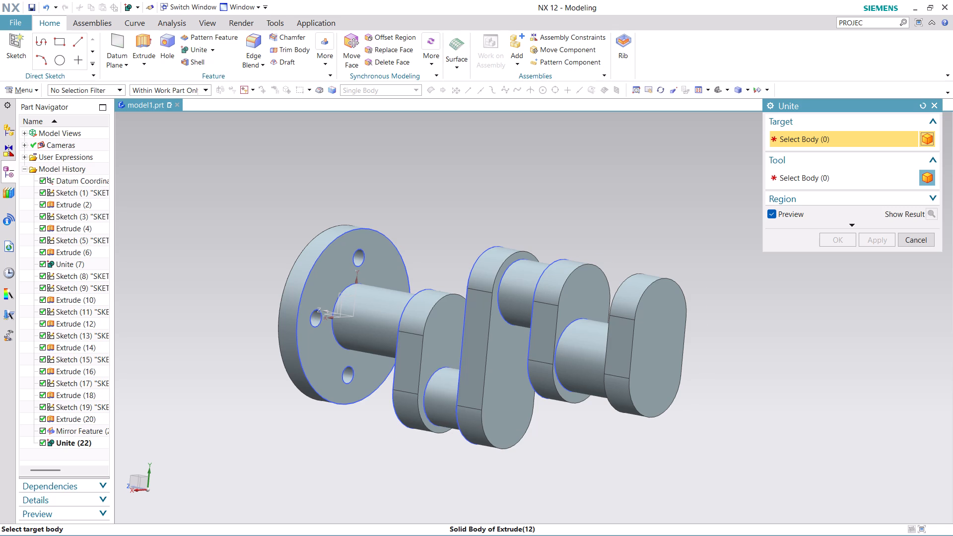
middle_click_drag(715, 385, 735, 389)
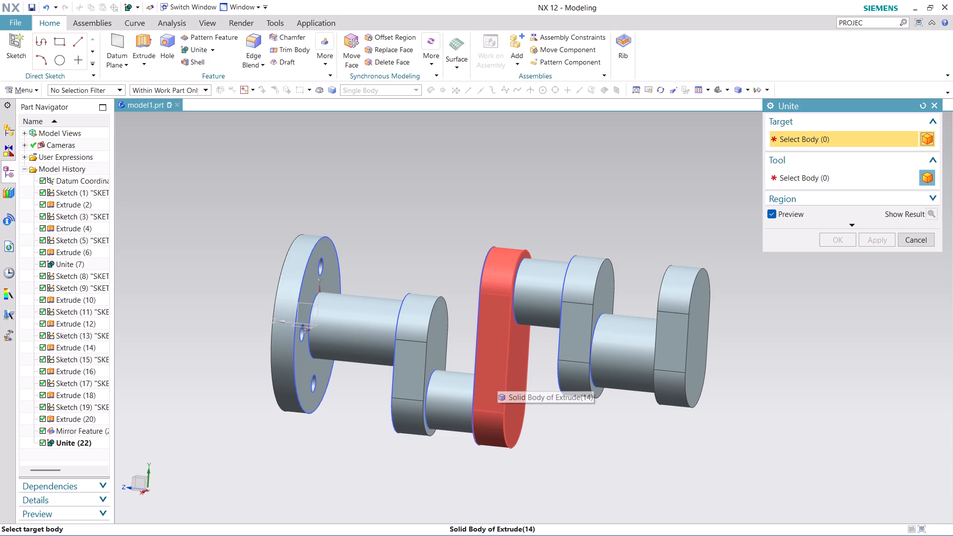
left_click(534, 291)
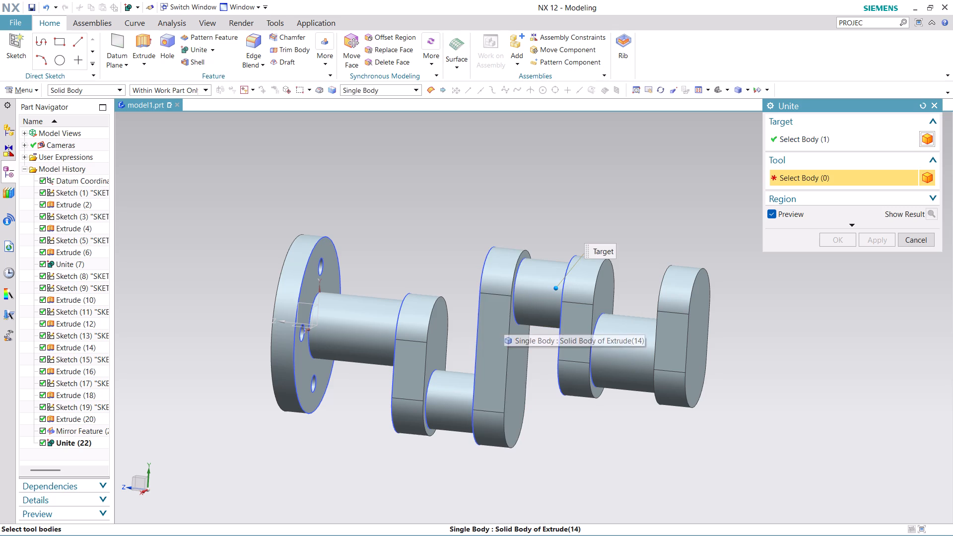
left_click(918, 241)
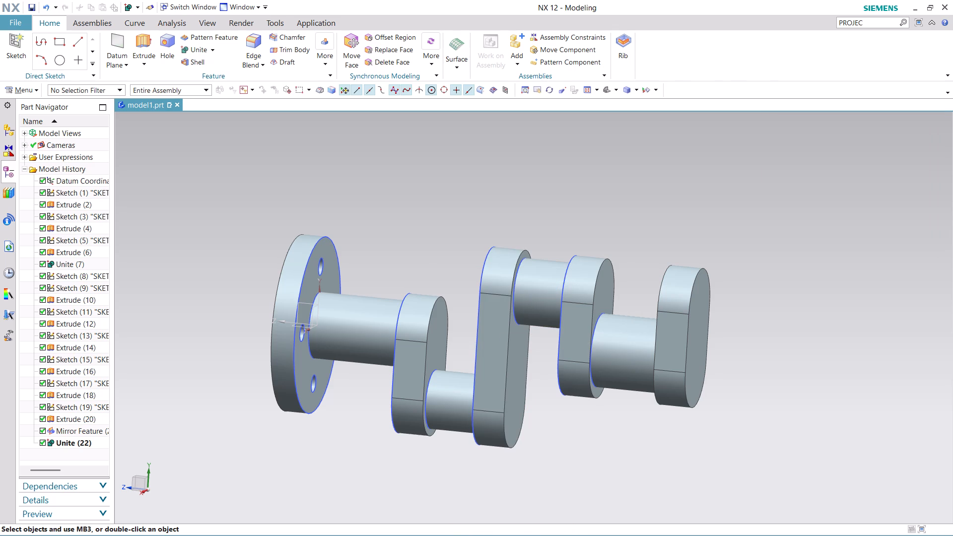
Mirror the first short arm, the long arm and the two pins following them with Mirror Feature, using the end arm's outer face as the existing plane.
left_click(322, 62)
left_click(346, 89)
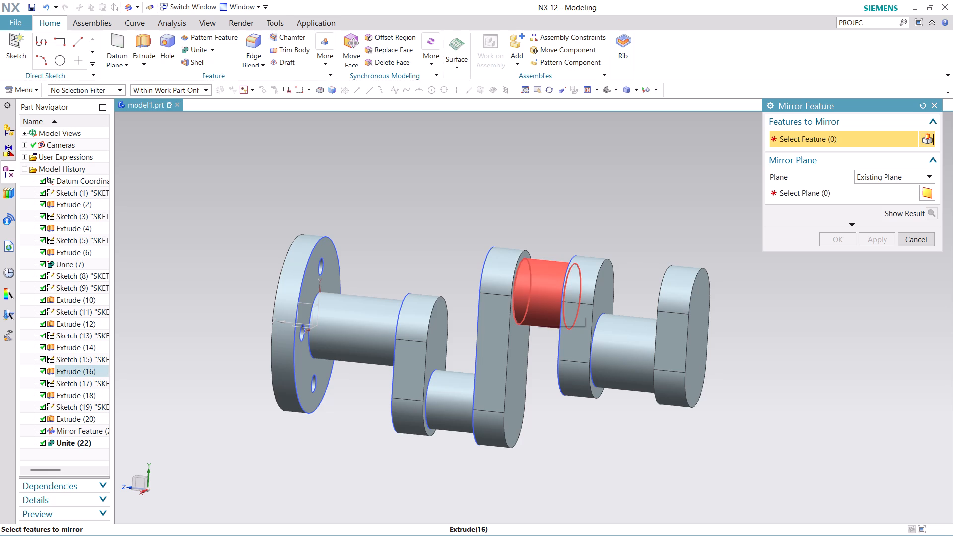
left_click(535, 301)
left_click(503, 342)
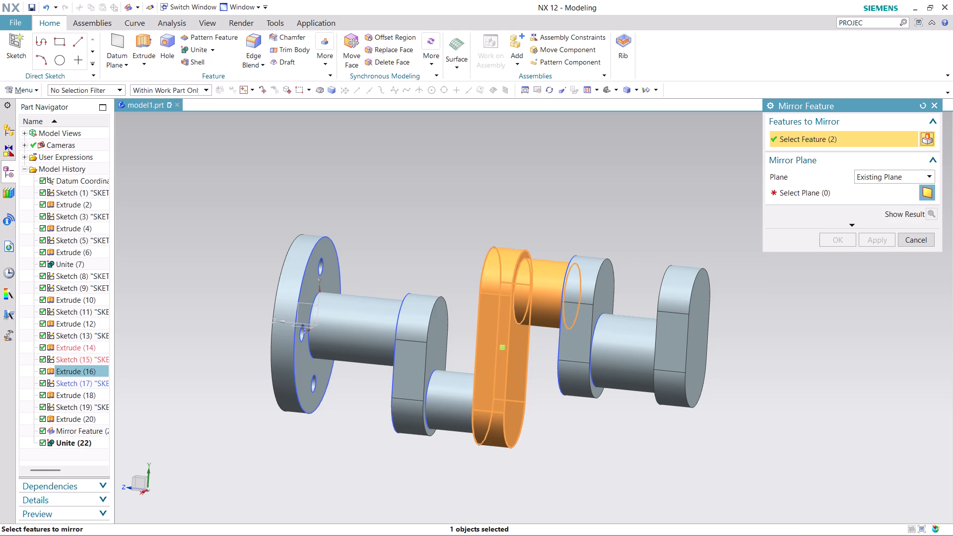
left_click(448, 410)
left_click(417, 356)
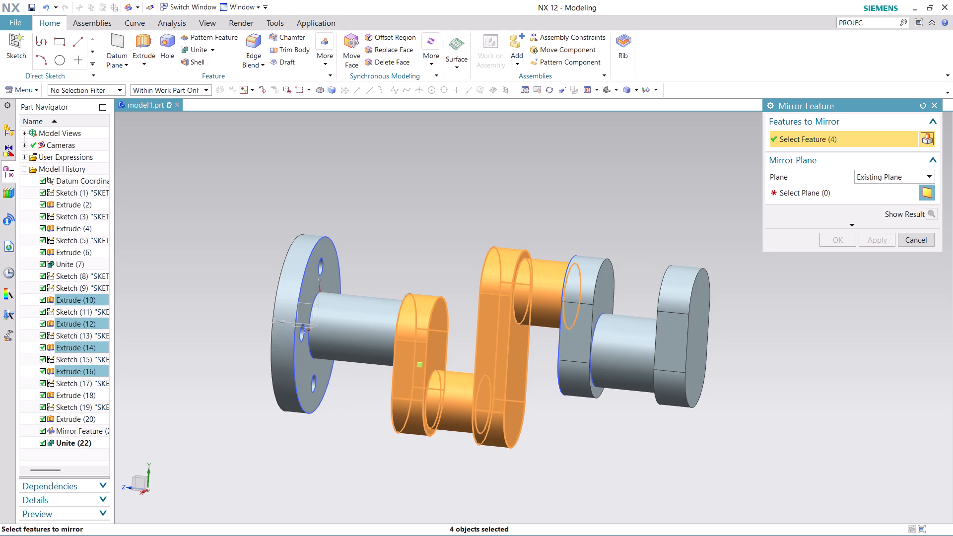
middle_click_drag(740, 349, 707, 355)
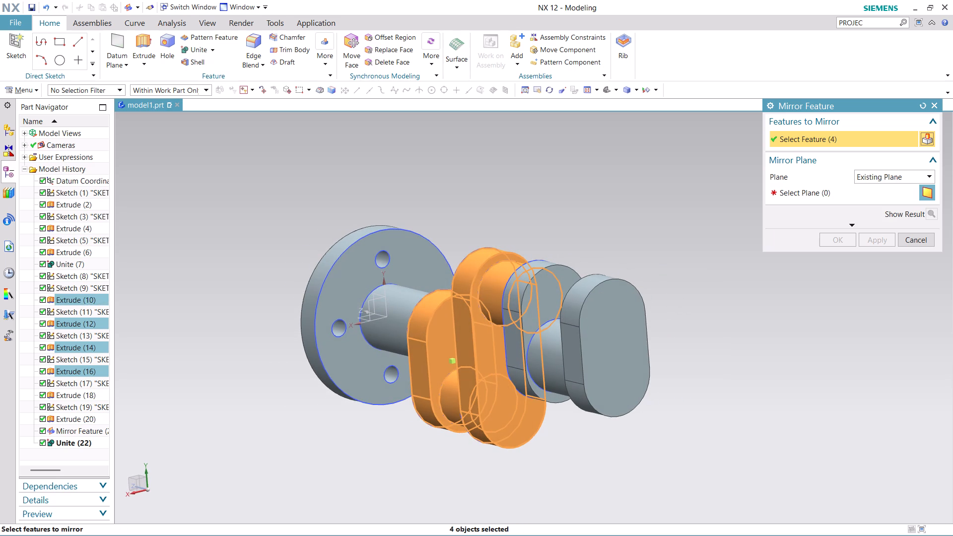
left_click(831, 194)
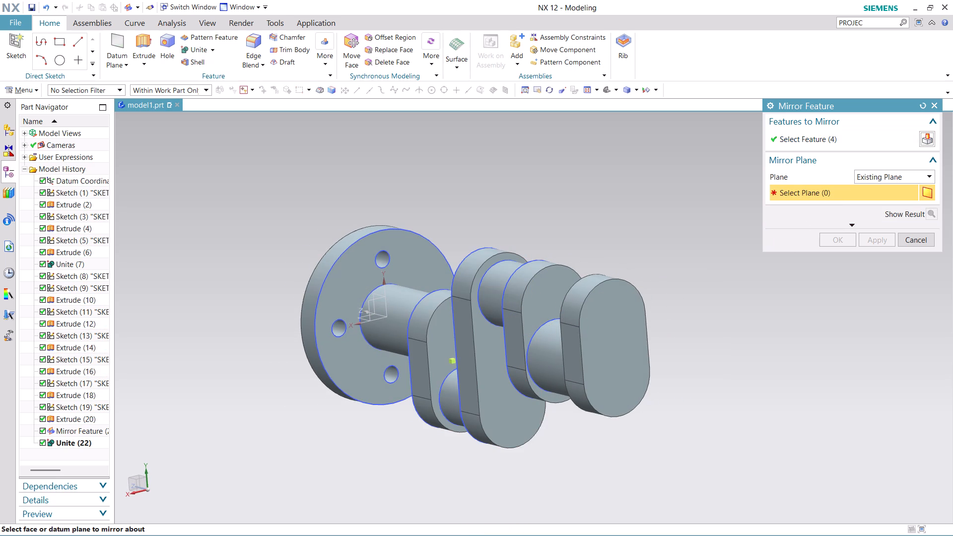
left_click(617, 331)
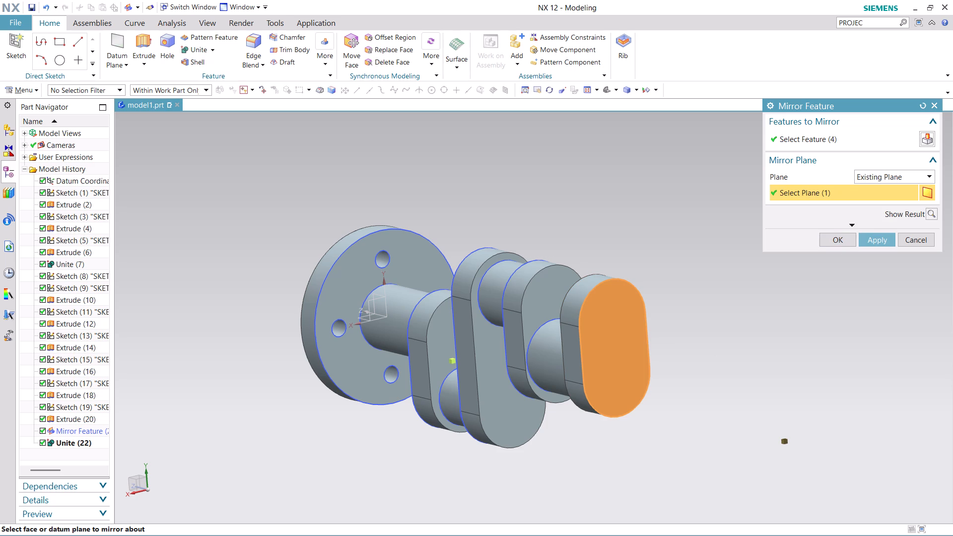
middle_click_drag(729, 377, 761, 365)
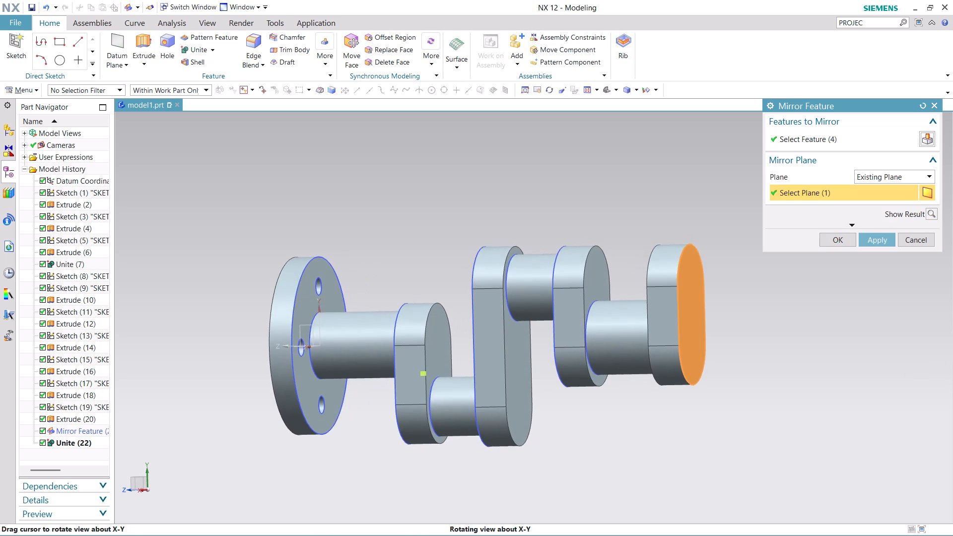
scroll(833, 338, "down", 4)
scroll(913, 305, "up", 3)
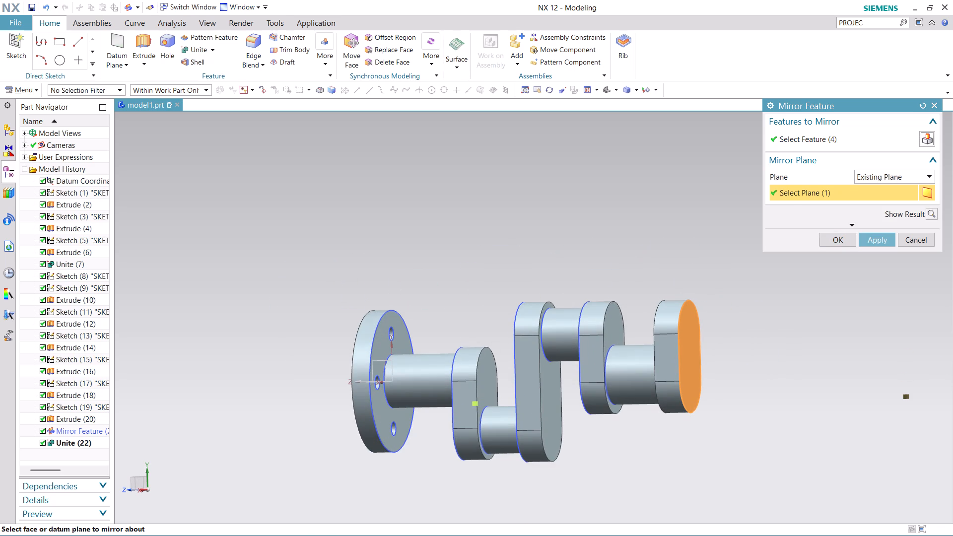
left_click(883, 245)
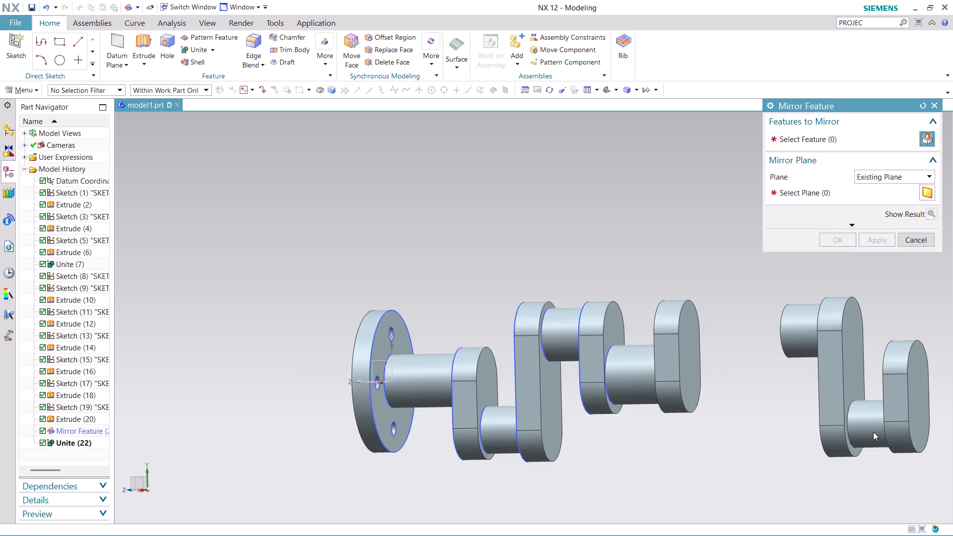
Examine the mirrored arms and pins and their position relative to the end arm, and leave Mirror Feature.
scroll(792, 430, "up", 1)
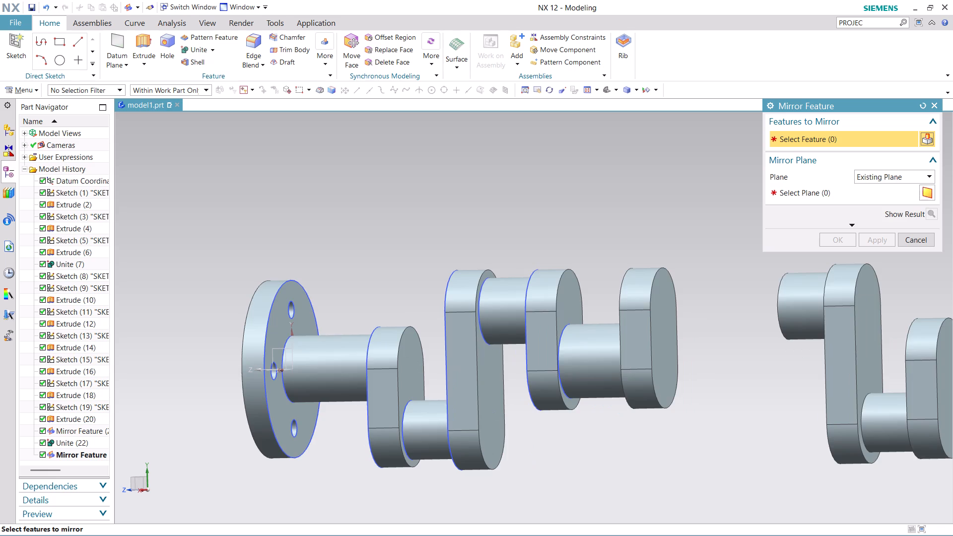
scroll(792, 430, "down", 2)
scroll(781, 385, "up", 1)
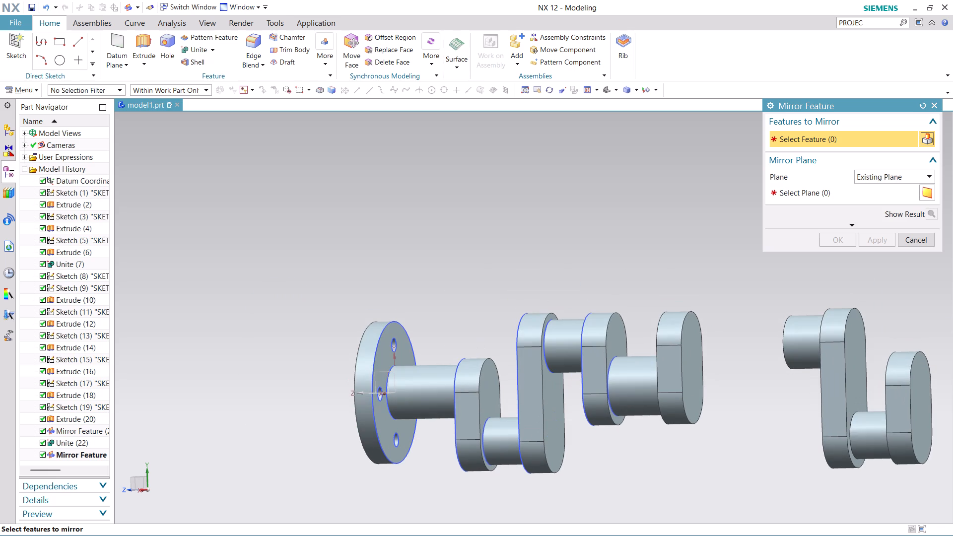
middle_click_drag(898, 313, 767, 332, "shift")
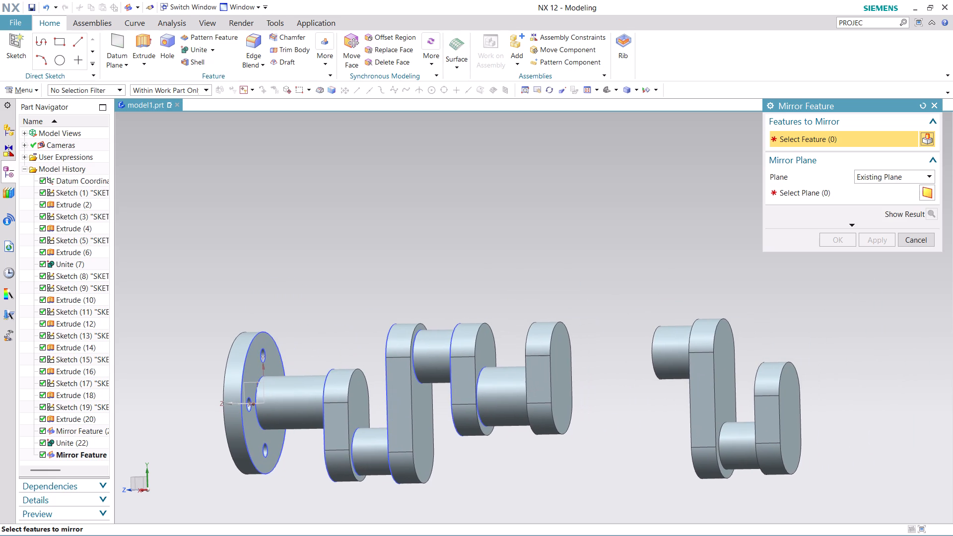
middle_click_drag(767, 332, 748, 319, "shift")
scroll(595, 297, "down", 2)
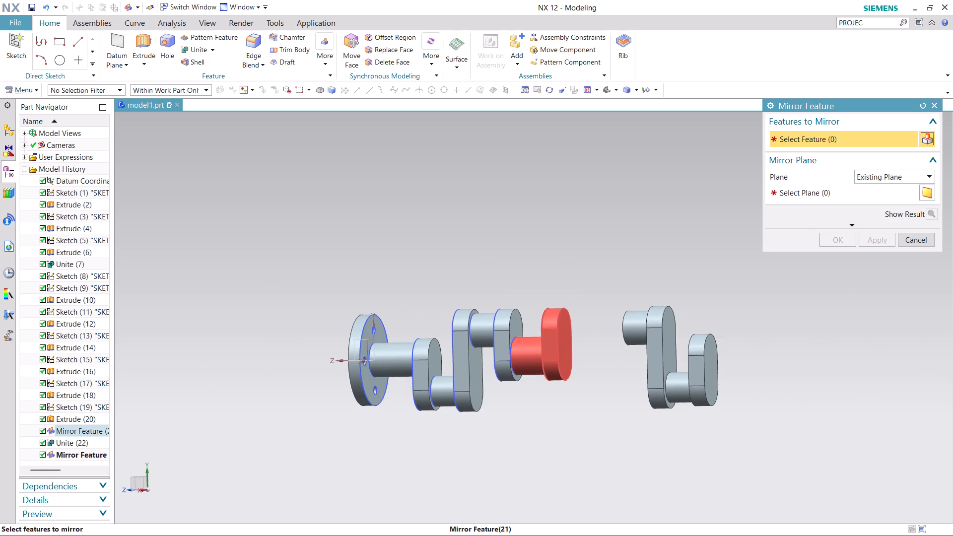
scroll(555, 350, "up", 2)
scroll(605, 303, "up", 1)
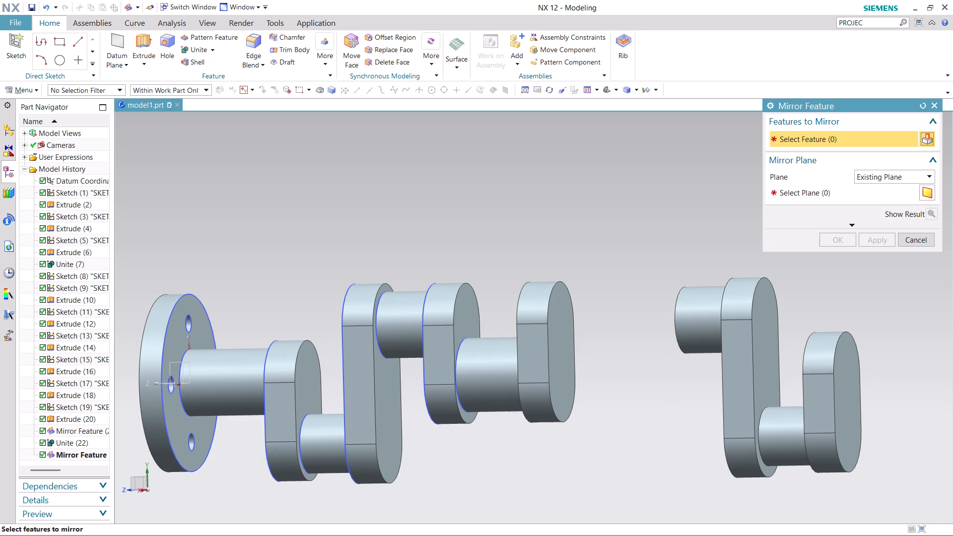
scroll(670, 398, "up", 1)
middle_click_drag(670, 398, 689, 395)
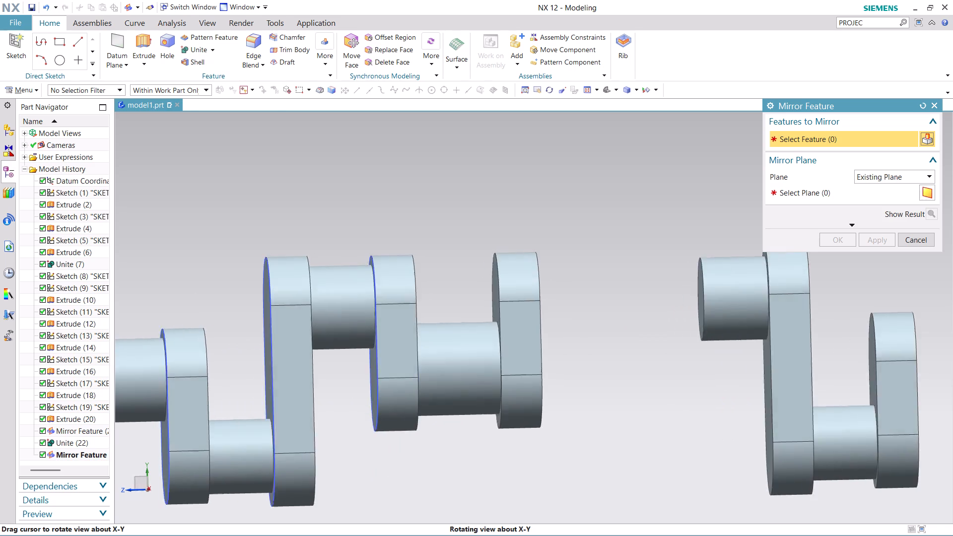
middle_click_drag(689, 395, 702, 400)
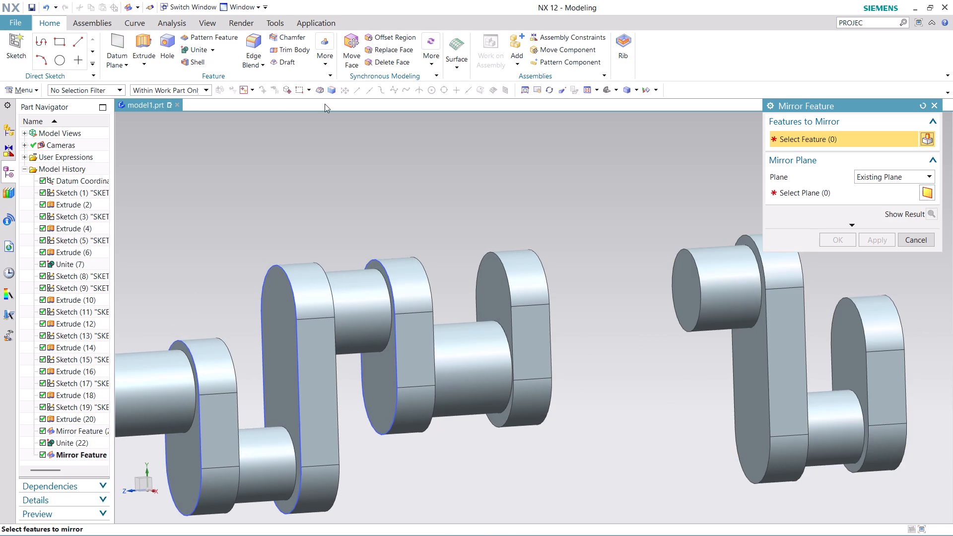
left_click(918, 237)
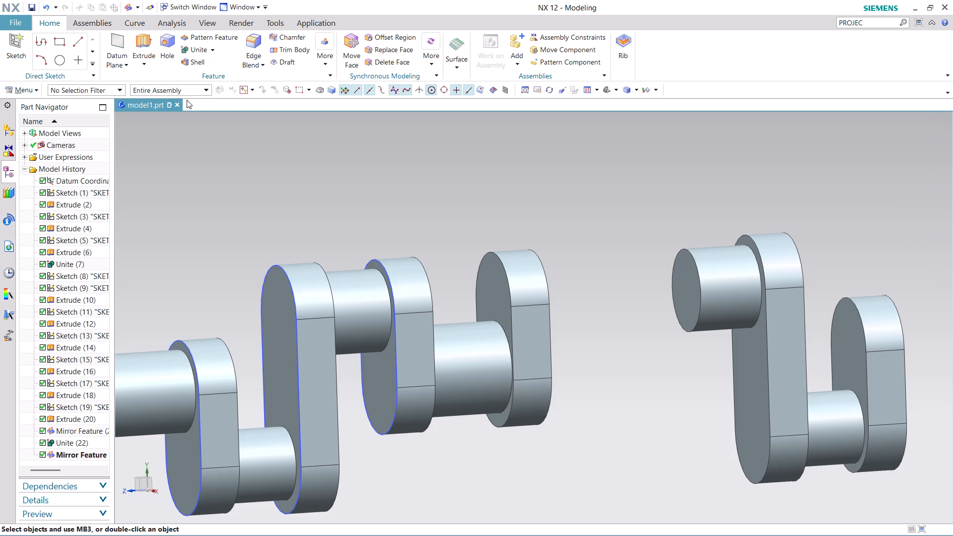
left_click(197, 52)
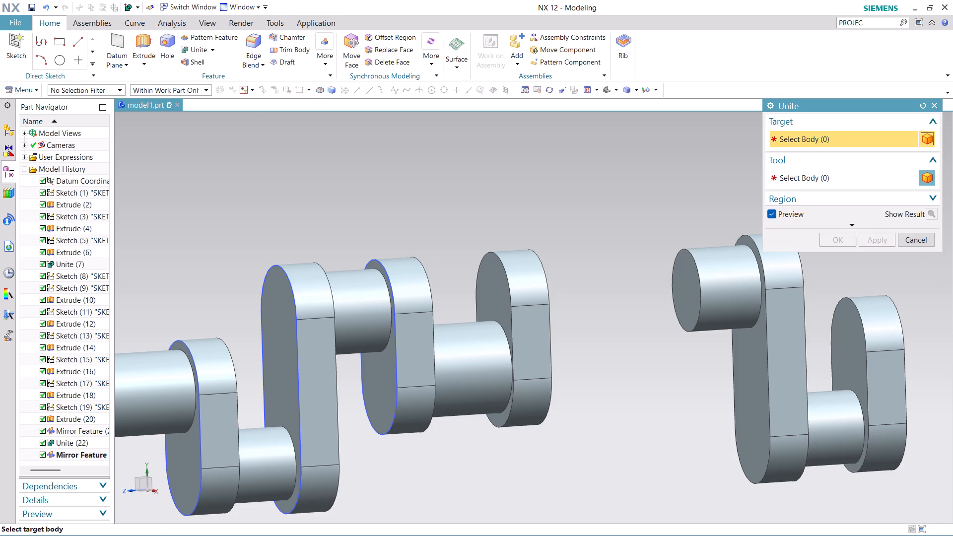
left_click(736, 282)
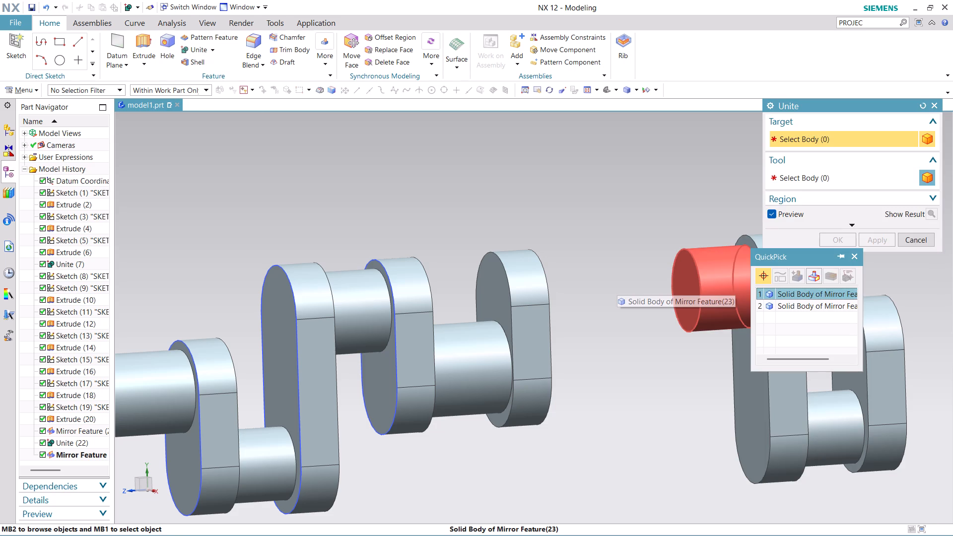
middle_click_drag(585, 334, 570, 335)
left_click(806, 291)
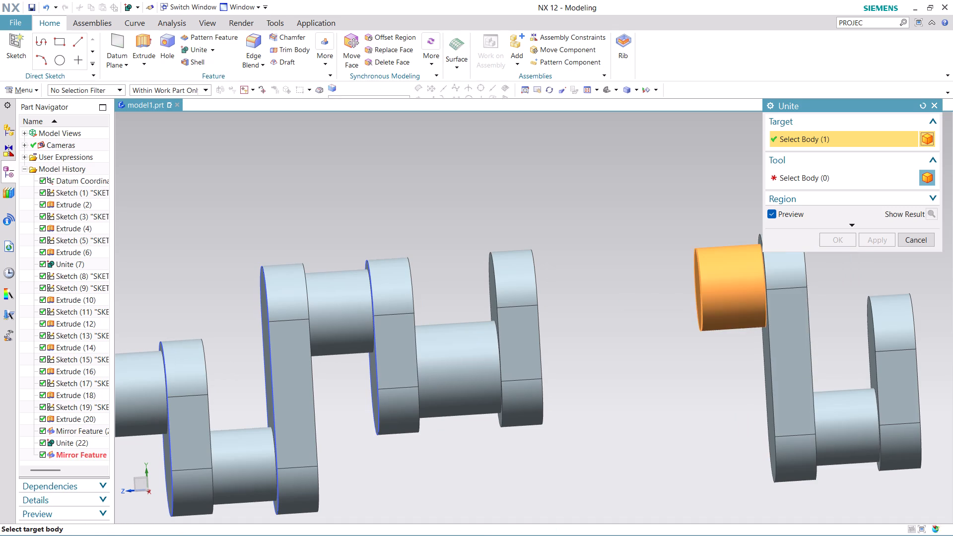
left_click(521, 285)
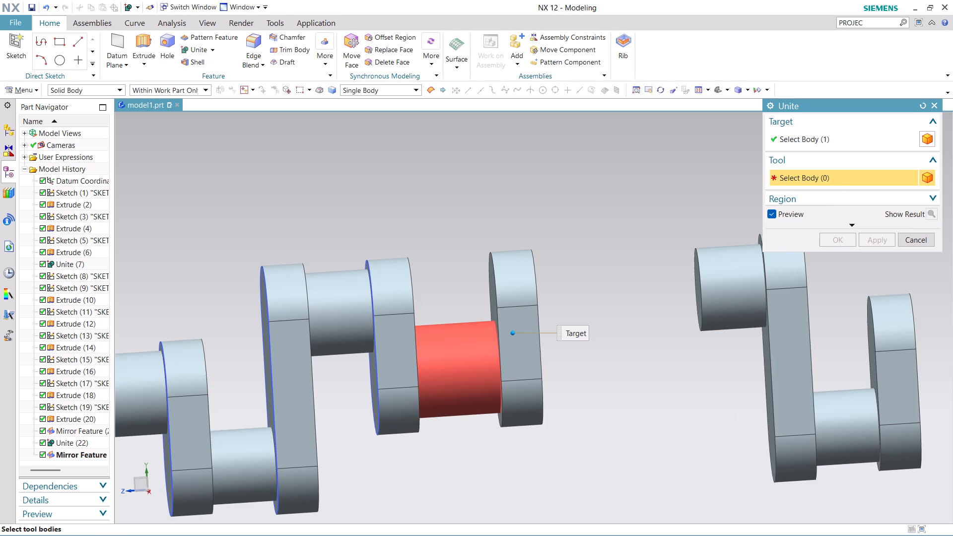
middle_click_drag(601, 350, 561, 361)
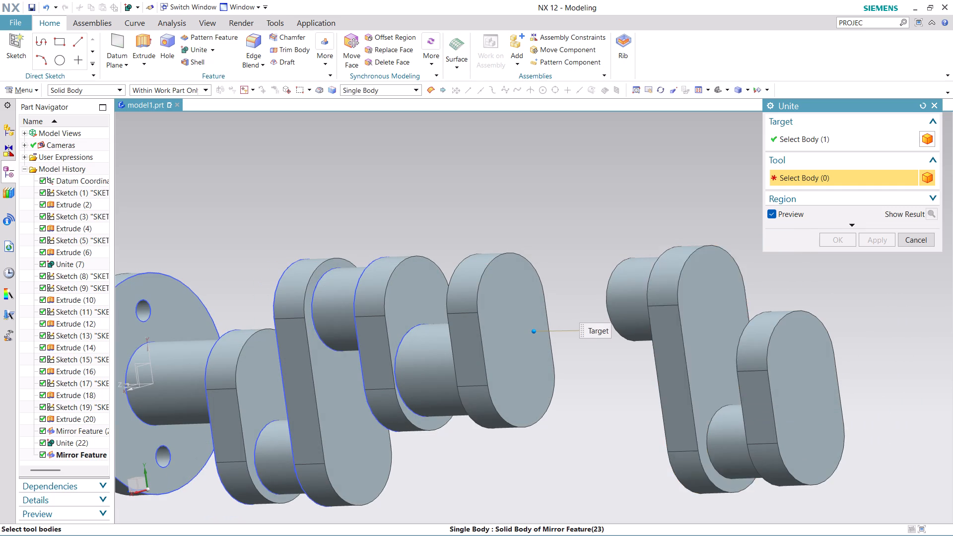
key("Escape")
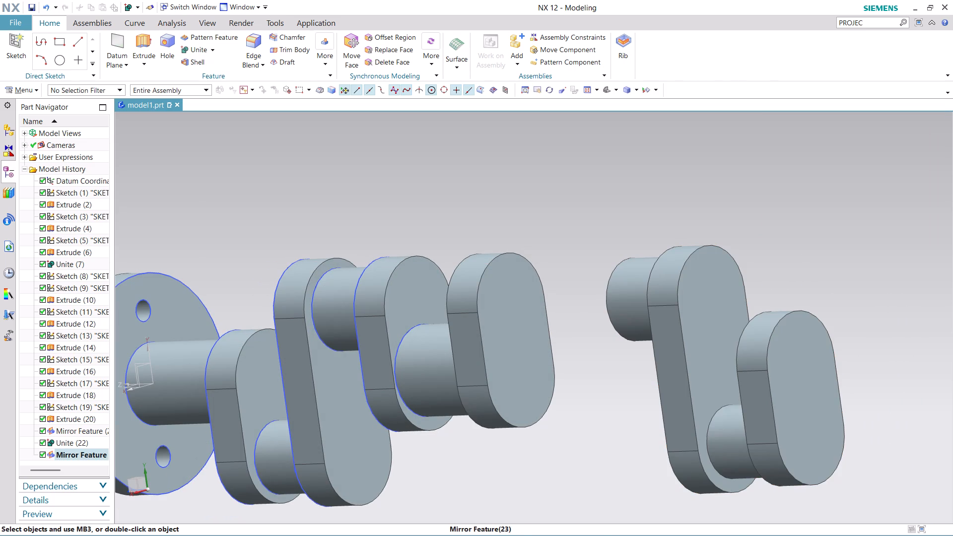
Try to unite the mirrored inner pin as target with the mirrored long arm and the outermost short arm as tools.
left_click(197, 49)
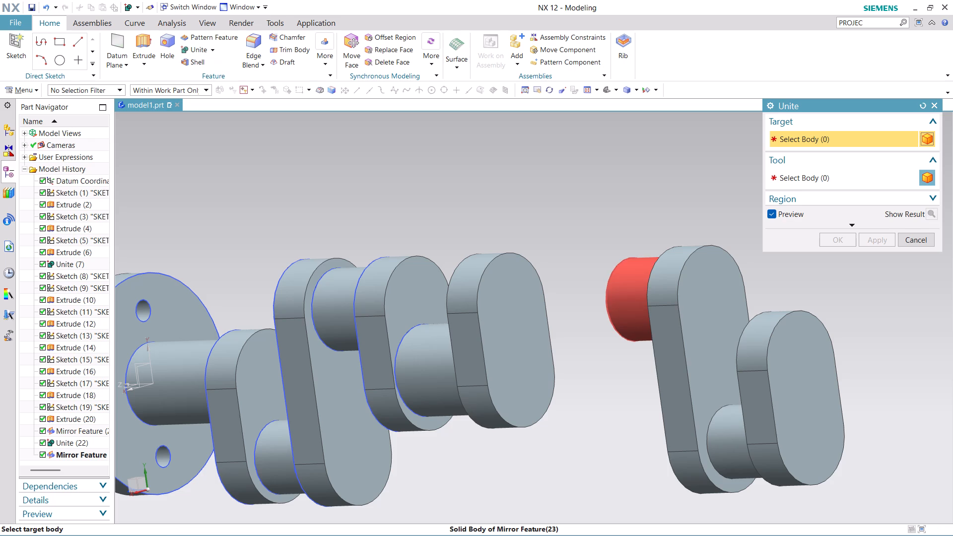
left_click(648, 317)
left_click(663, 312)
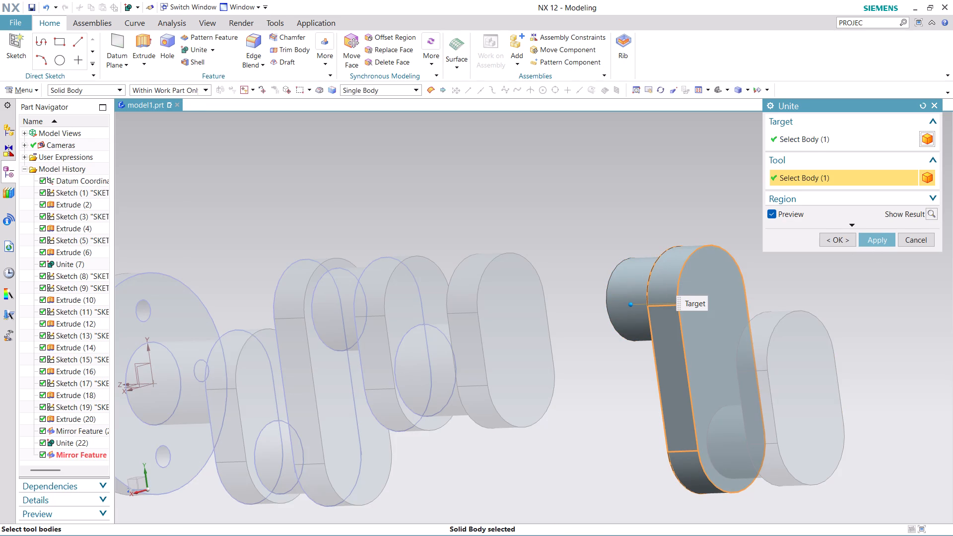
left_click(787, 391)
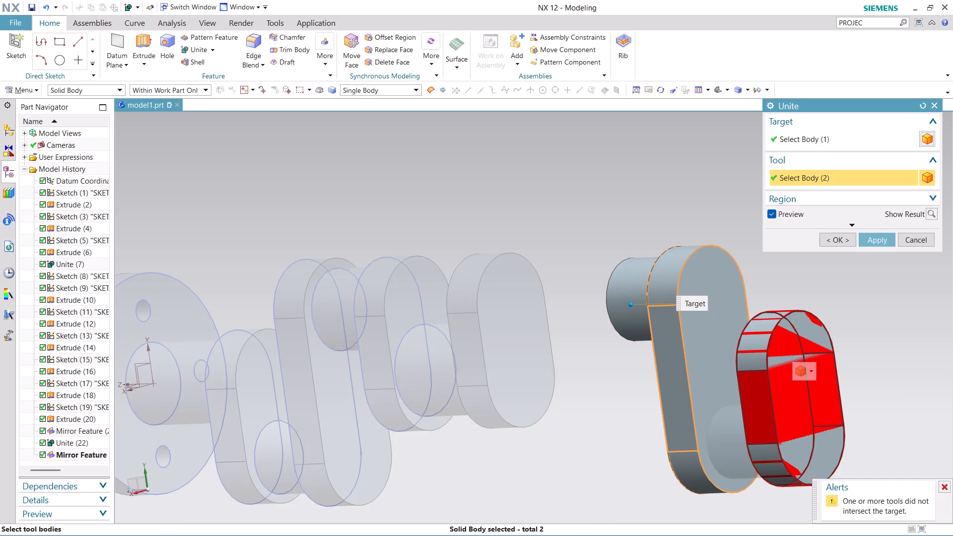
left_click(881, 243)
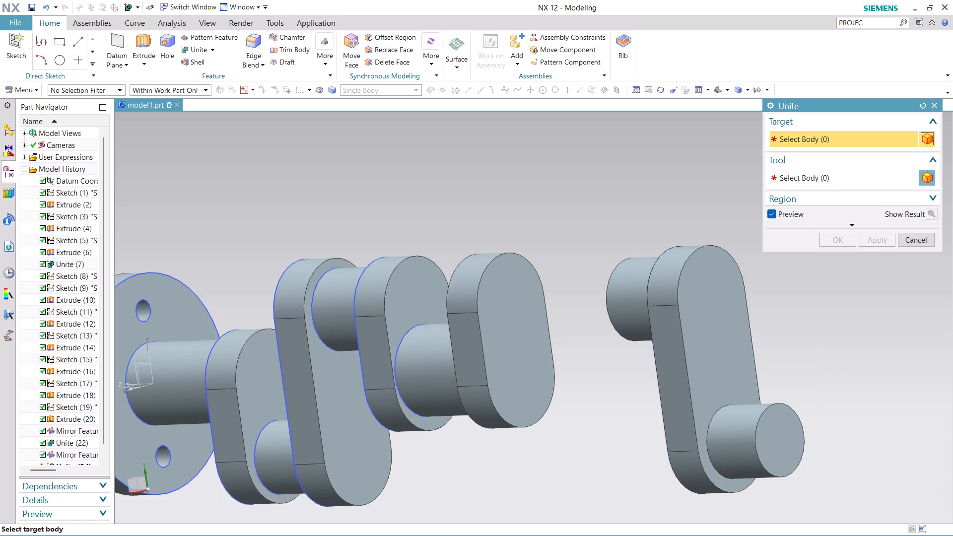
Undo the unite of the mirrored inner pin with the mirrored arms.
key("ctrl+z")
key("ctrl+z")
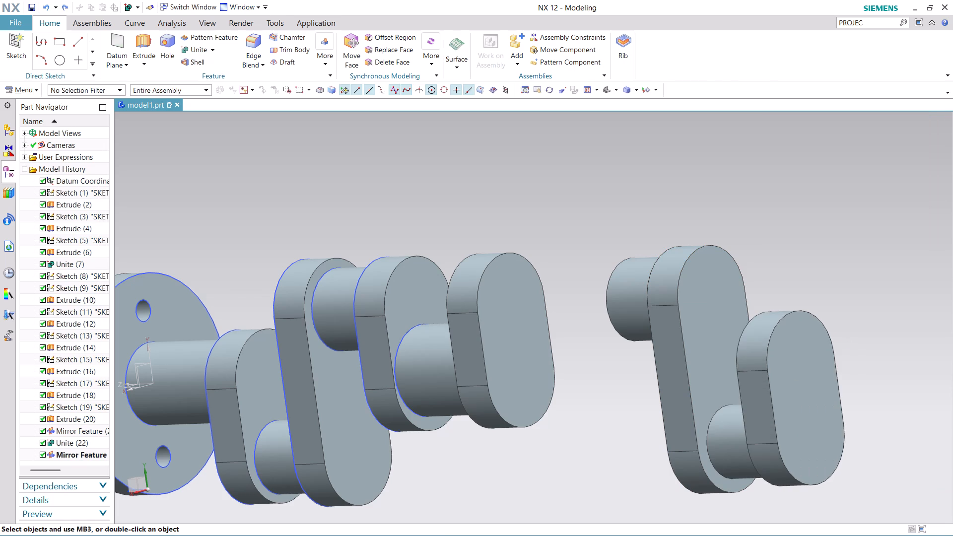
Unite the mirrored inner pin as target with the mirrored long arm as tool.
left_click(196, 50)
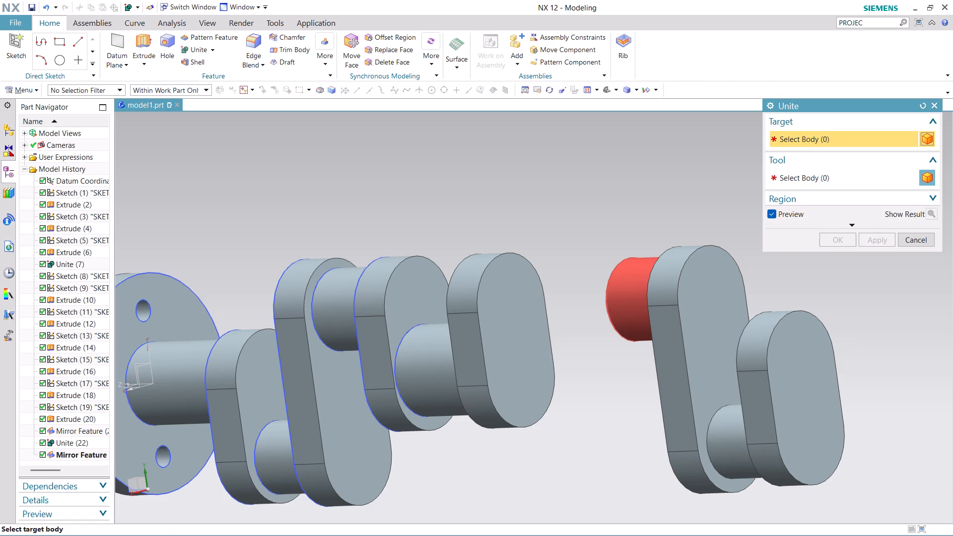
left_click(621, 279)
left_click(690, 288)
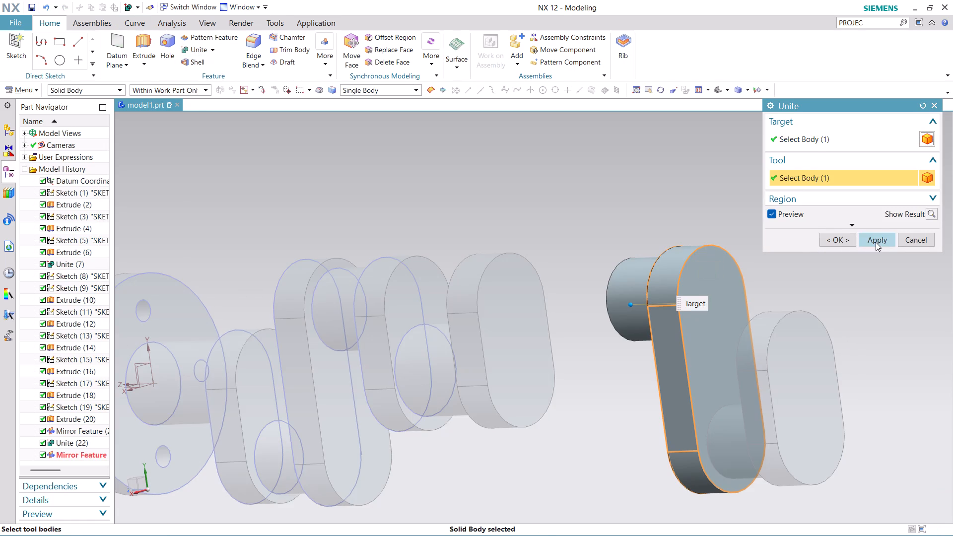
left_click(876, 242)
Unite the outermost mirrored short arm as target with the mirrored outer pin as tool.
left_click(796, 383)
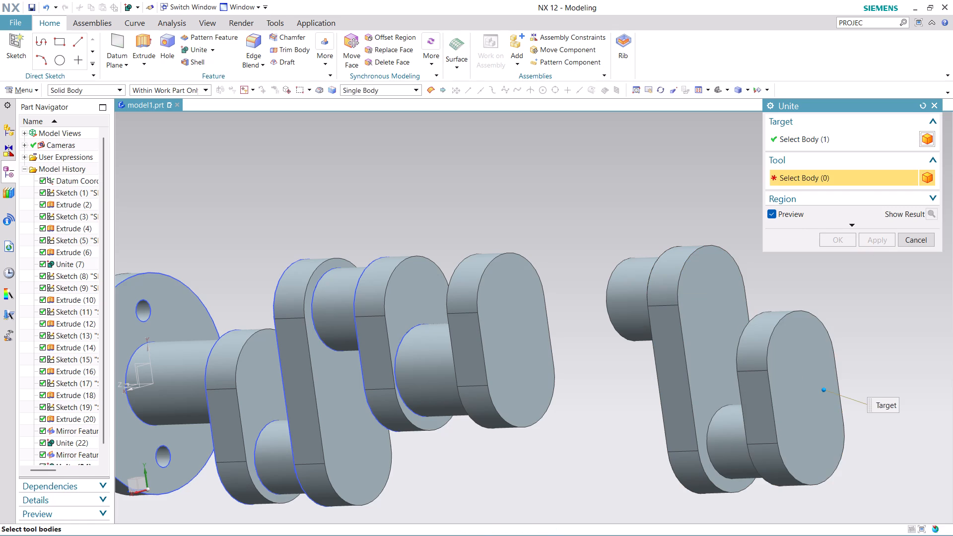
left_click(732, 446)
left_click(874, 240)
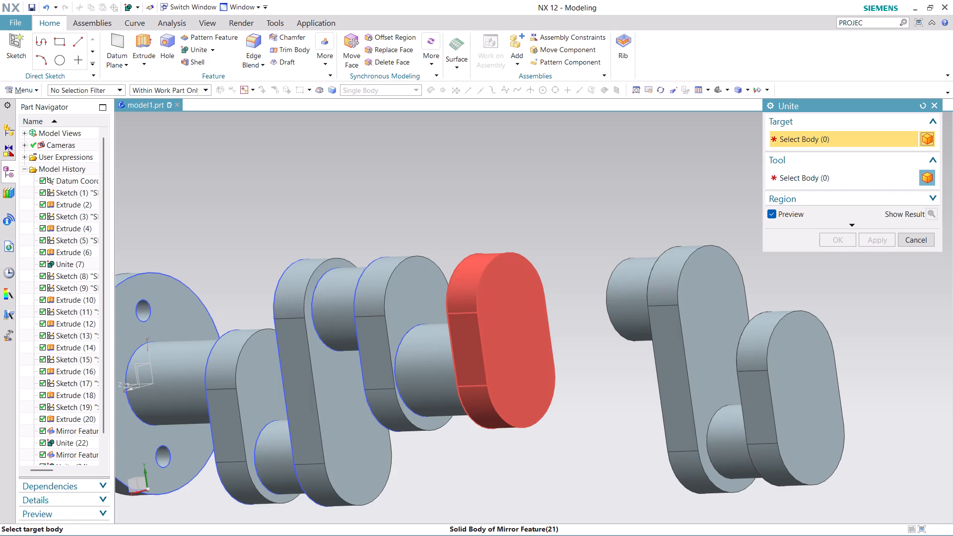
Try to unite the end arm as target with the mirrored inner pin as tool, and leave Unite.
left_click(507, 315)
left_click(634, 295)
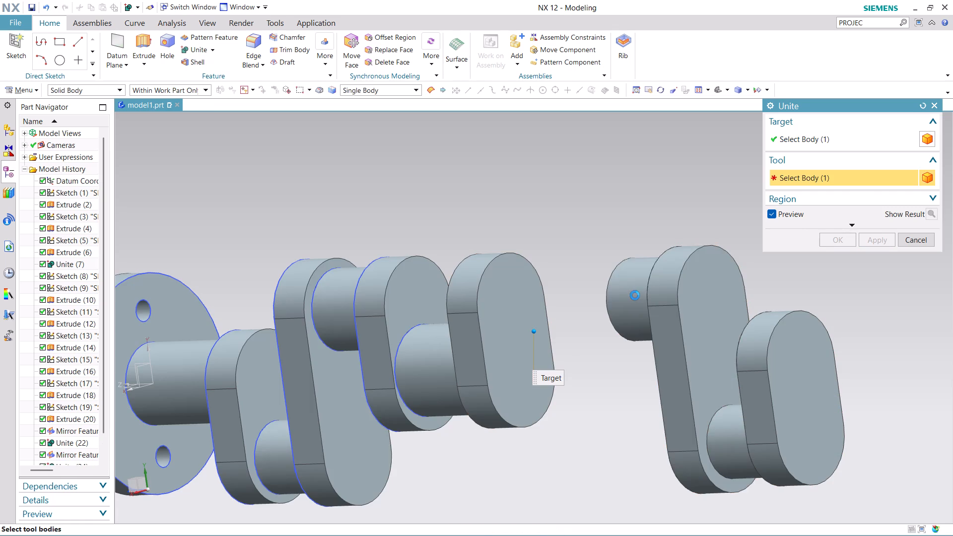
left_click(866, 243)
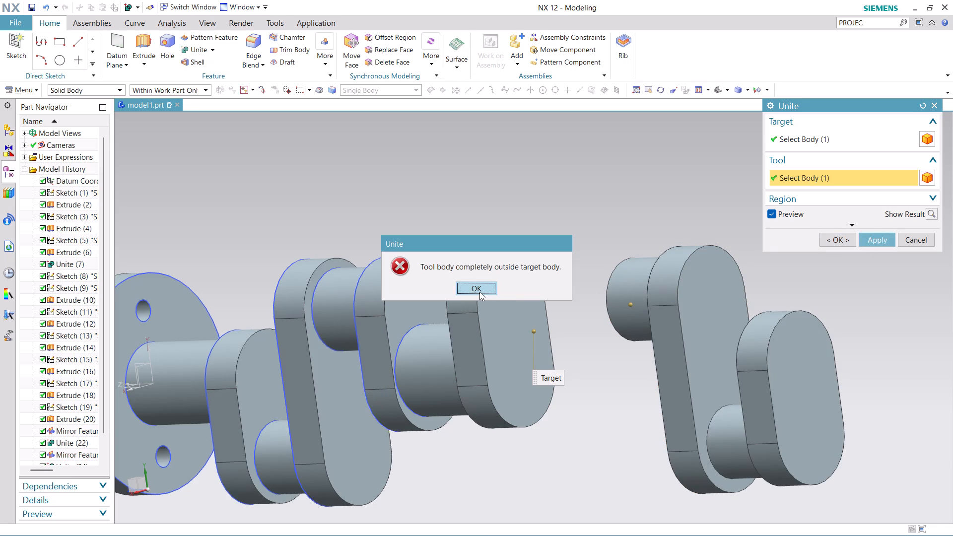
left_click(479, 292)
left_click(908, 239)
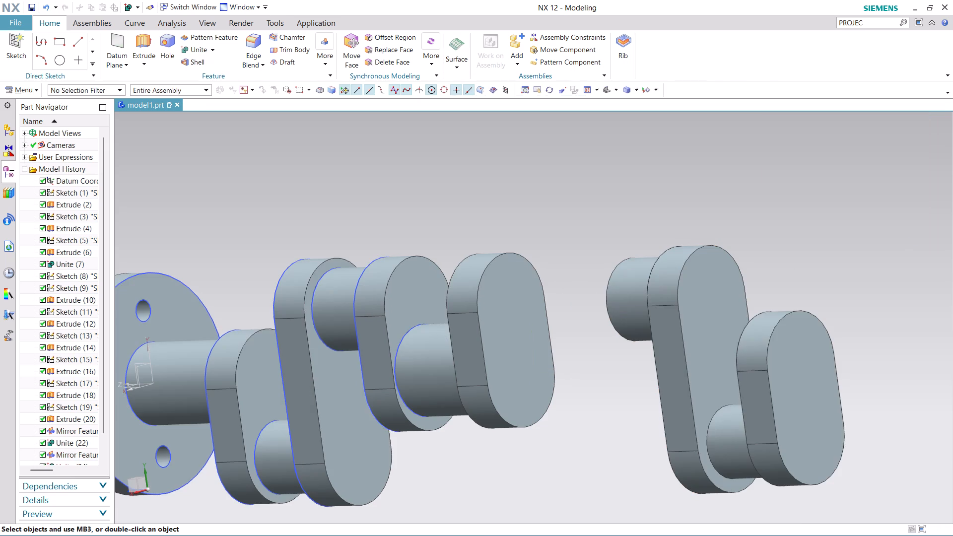
Undo the two unites of the mirrored bodies and the Mirror Feature that created the detached arms and pins.
scroll(606, 372, "down", 5)
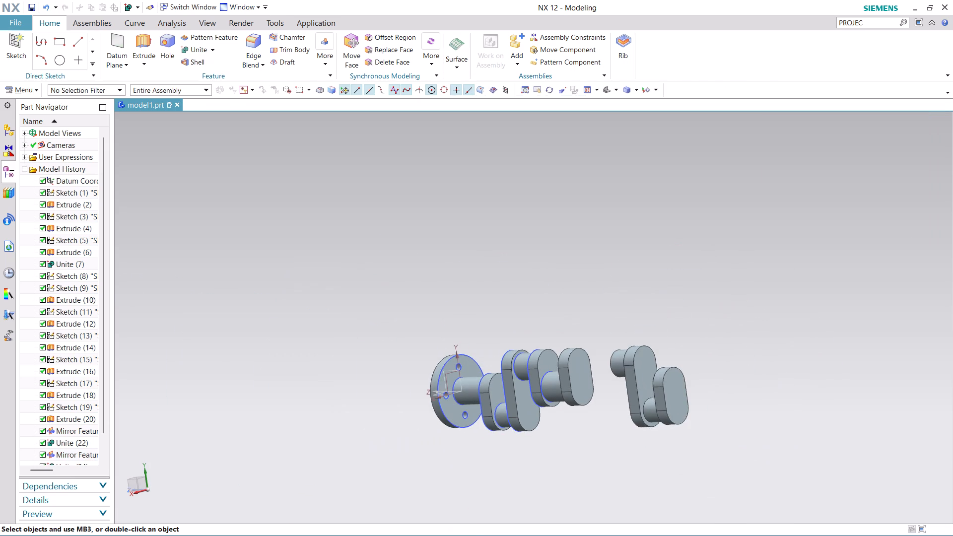
middle_click_drag(630, 459, 666, 452)
scroll(608, 327, "up", 3)
scroll(625, 410, "down", 3)
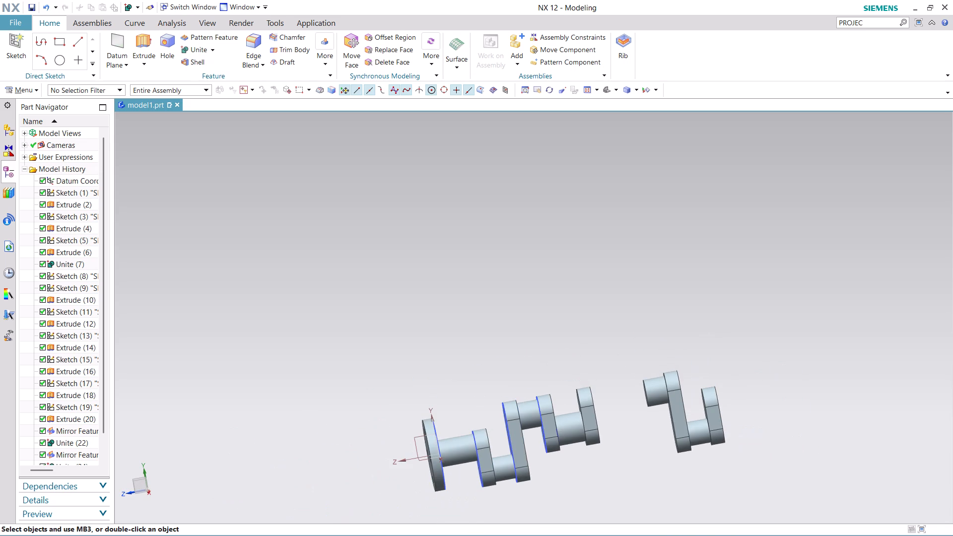
key("ctrl+z")
key("ctrl+z")
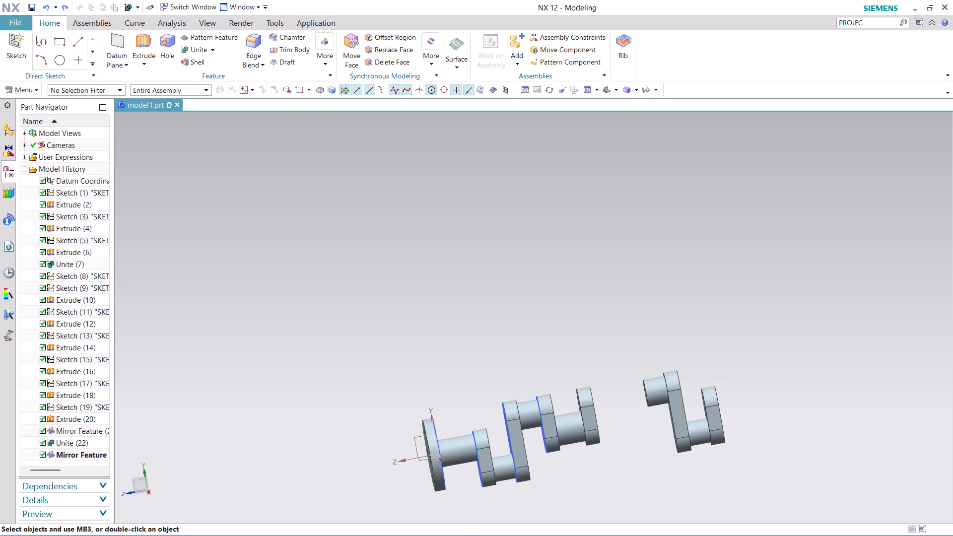
key("ctrl+z")
Start an At Distance datum plane using the end arm's outer face as planar reference.
scroll(630, 429, "up", 2)
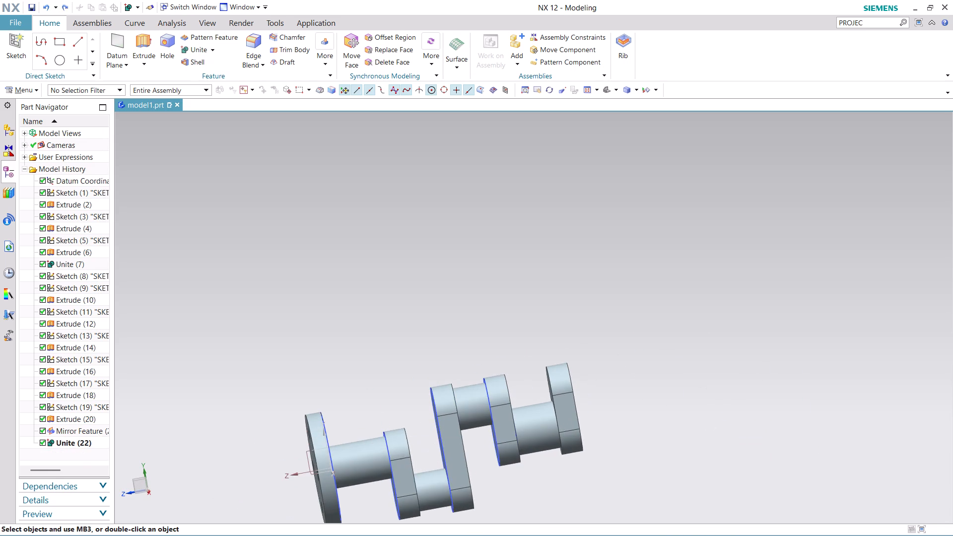
scroll(625, 421, "up", 2)
scroll(625, 421, "down", 4)
middle_click_drag(627, 471, 601, 470)
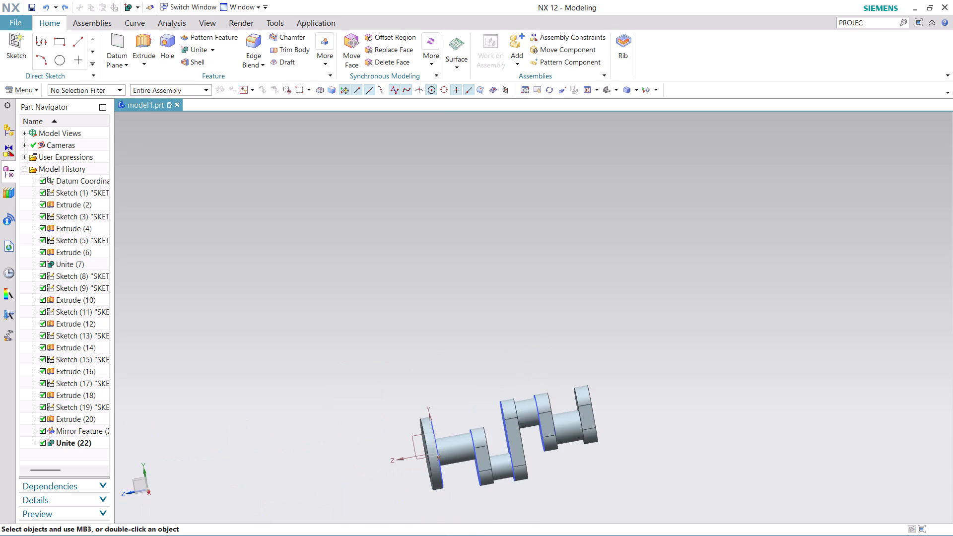
middle_click_drag(601, 470, 576, 467)
scroll(549, 465, "up", 5)
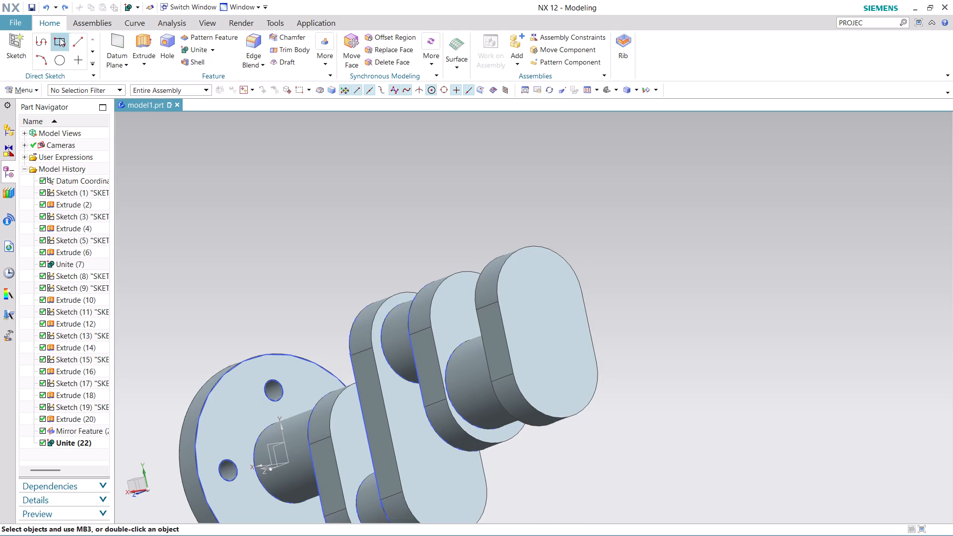
left_click(115, 48)
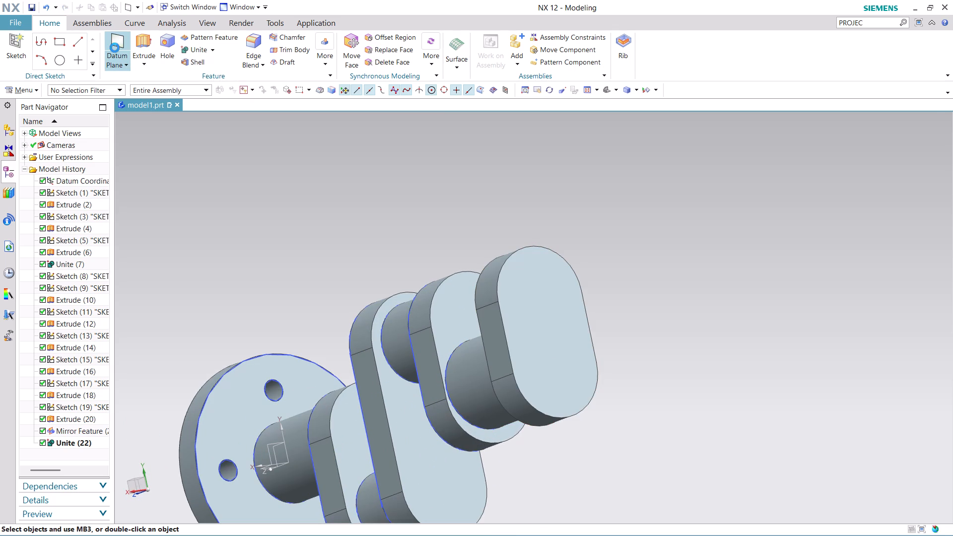
left_click(536, 292)
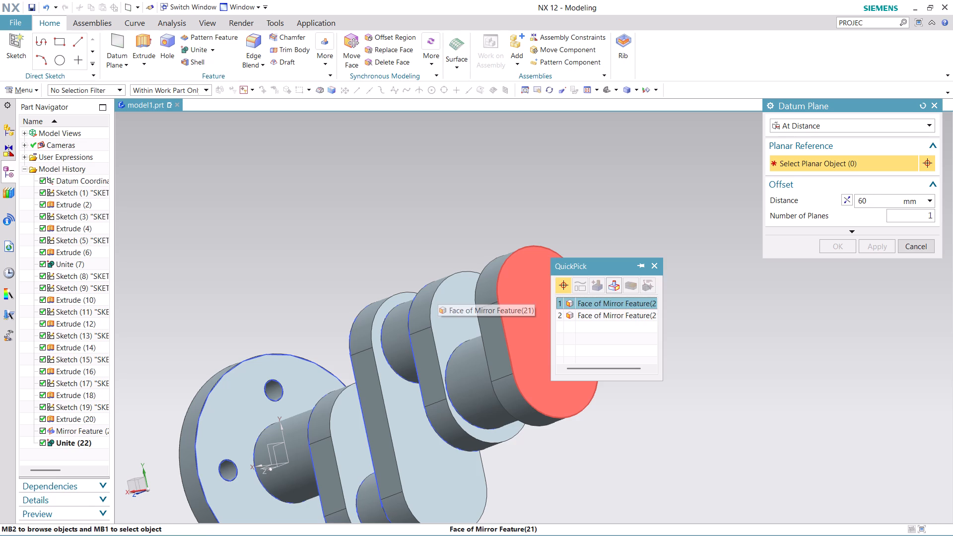
left_click(626, 300)
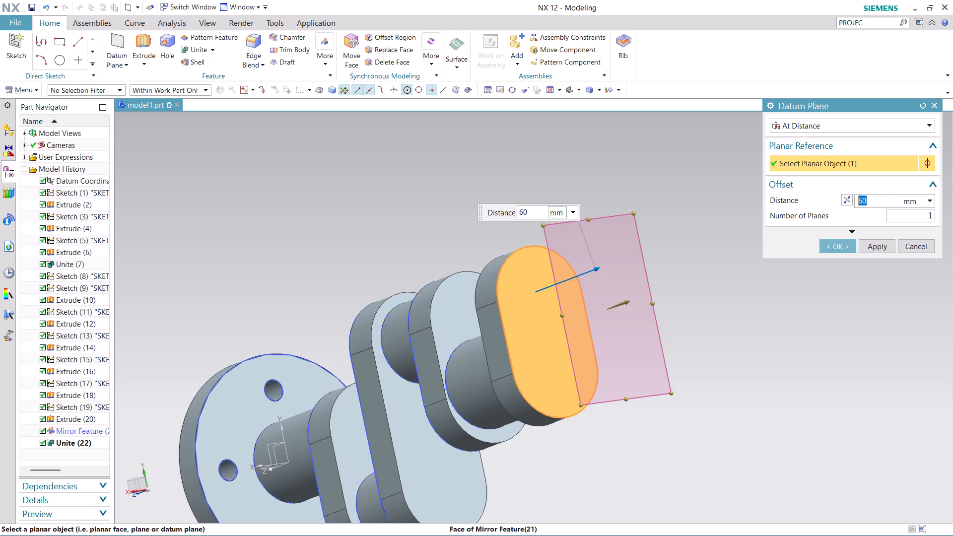
middle_click_drag(702, 320, 725, 328)
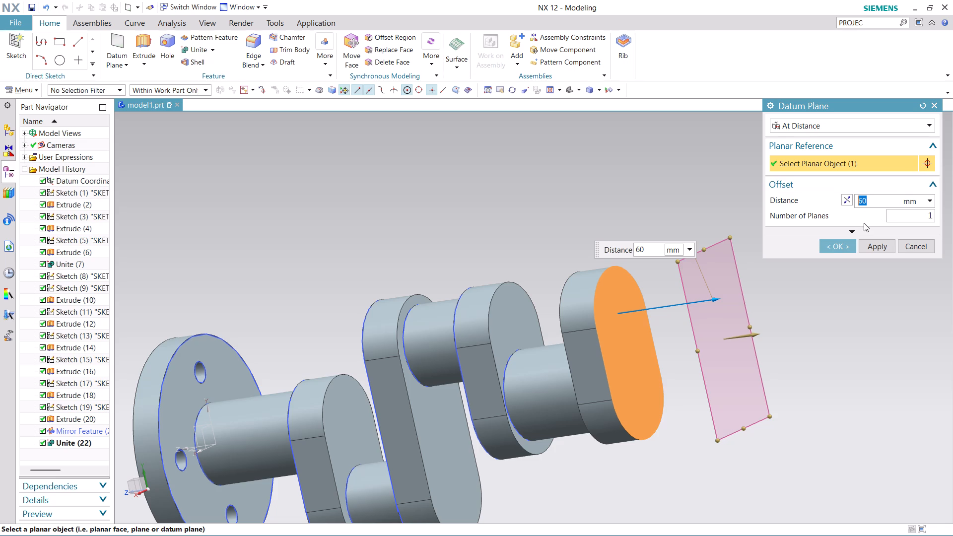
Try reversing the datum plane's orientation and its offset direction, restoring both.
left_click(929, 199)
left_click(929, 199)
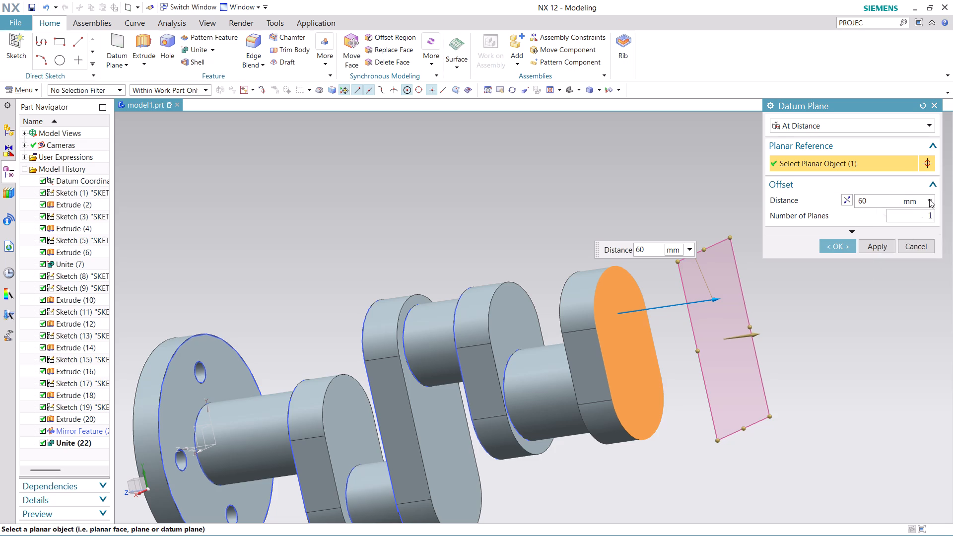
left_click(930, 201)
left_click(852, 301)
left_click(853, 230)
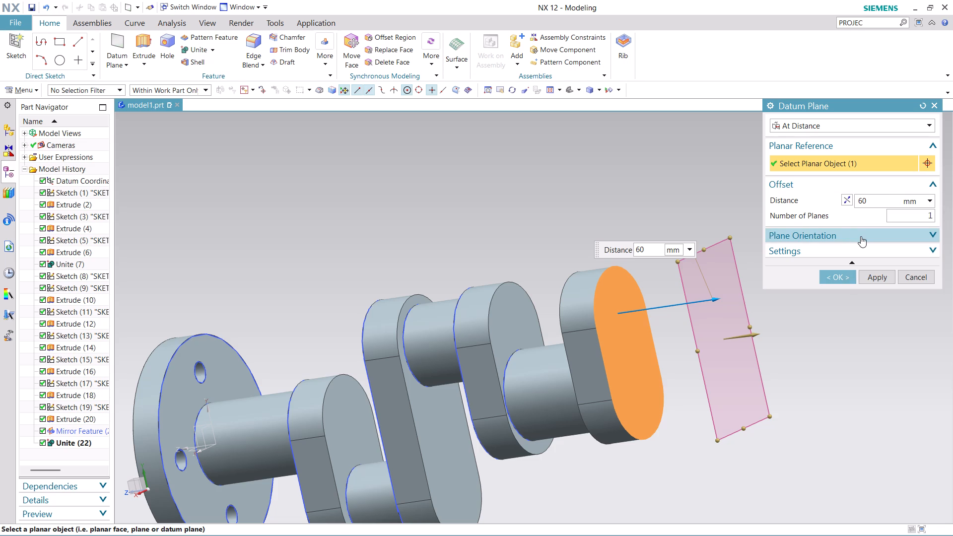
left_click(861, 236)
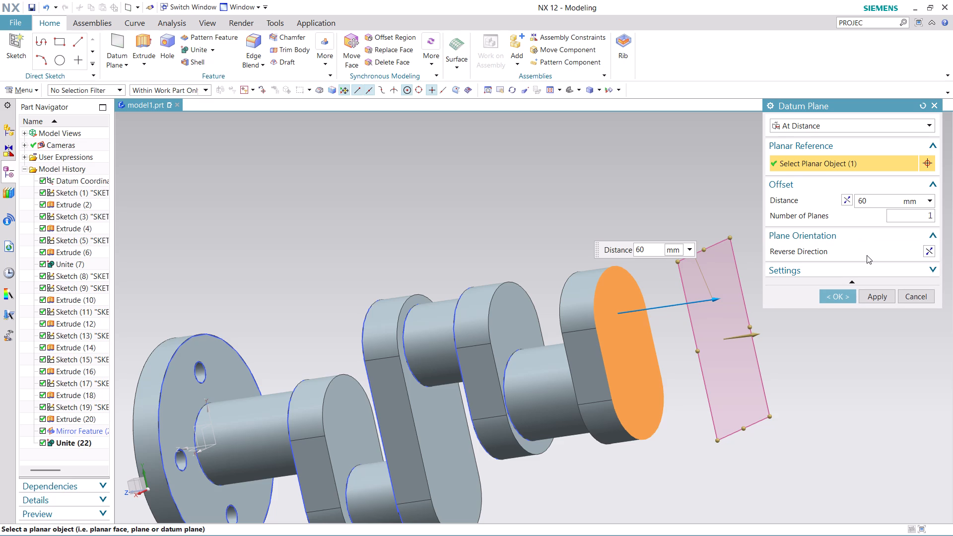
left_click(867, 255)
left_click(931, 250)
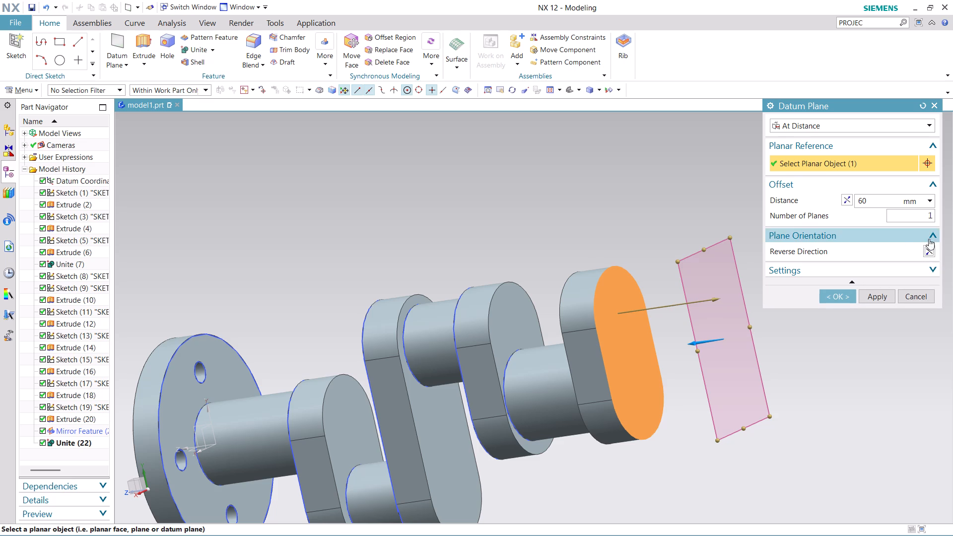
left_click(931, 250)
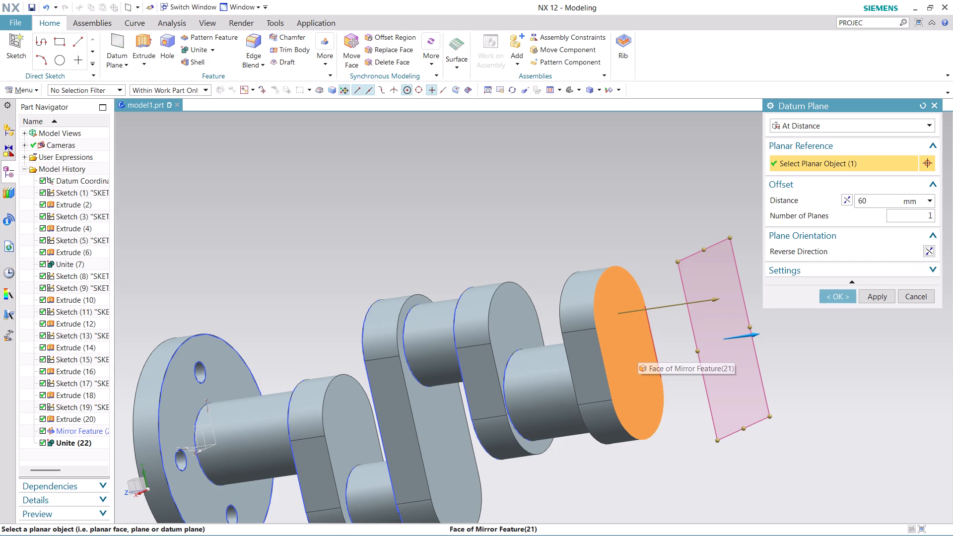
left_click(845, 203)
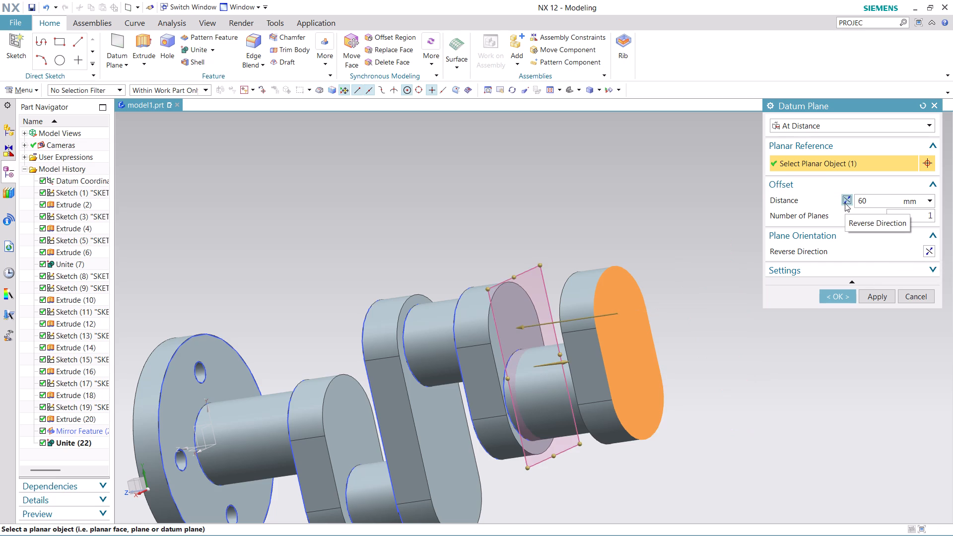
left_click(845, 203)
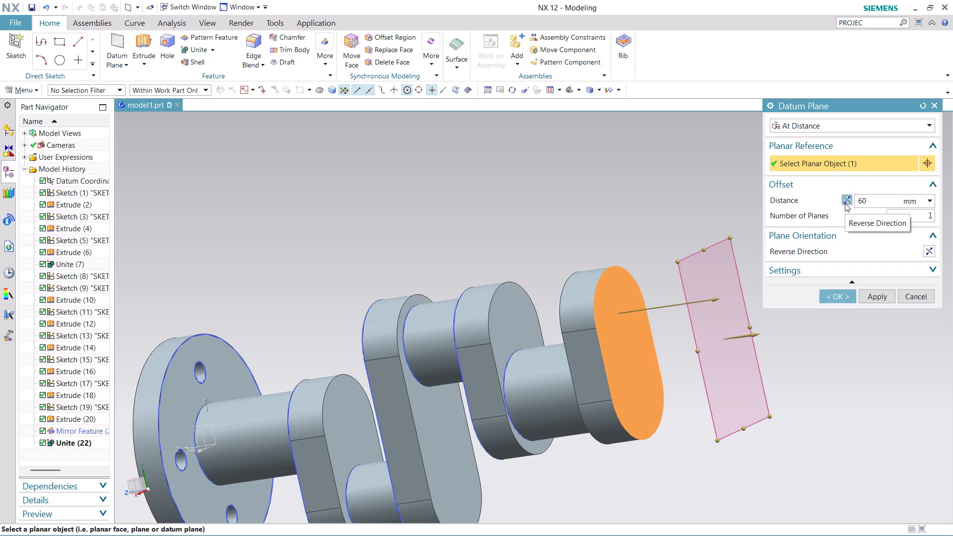
Set the offset distance to 0 mm and create the datum plane on the end arm's outer face.
left_click_drag(878, 196, 859, 204)
key("0")
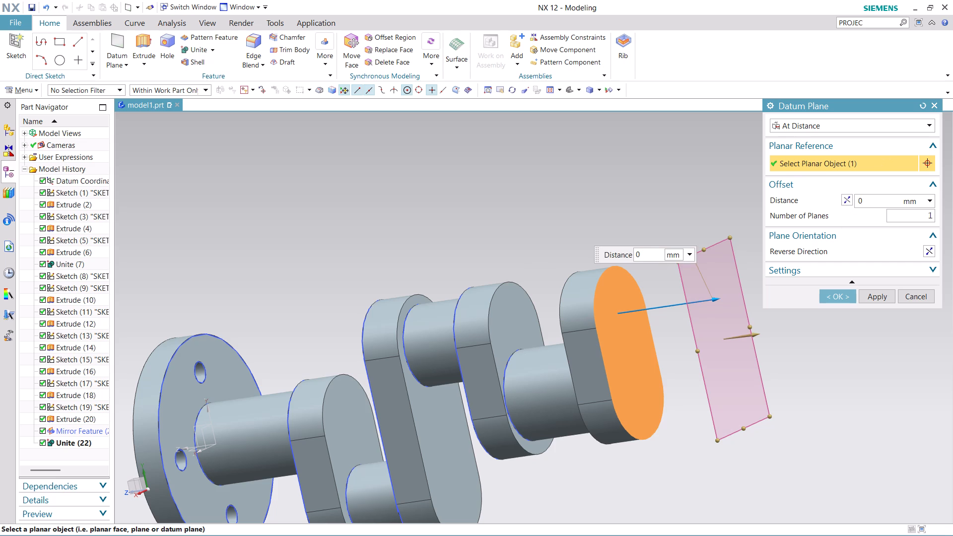
left_click(877, 300)
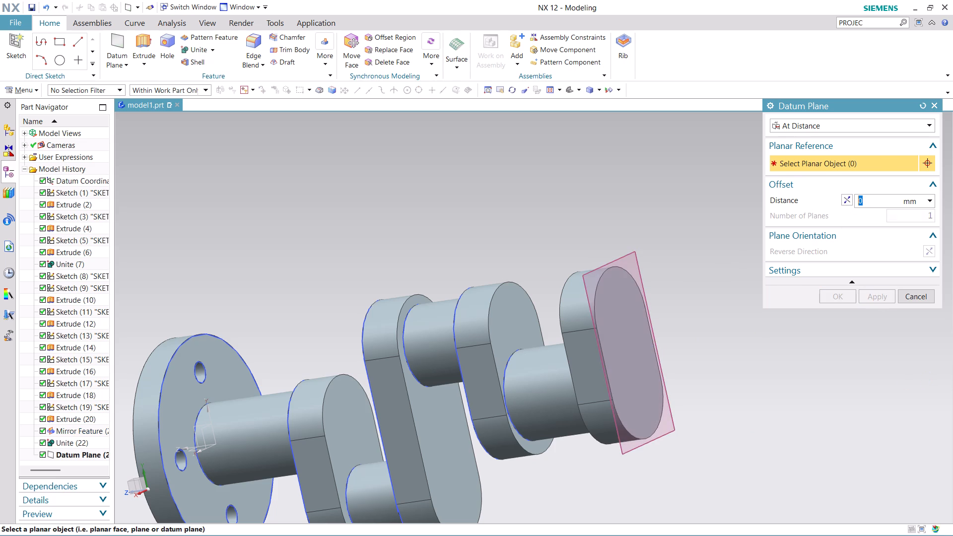
left_click(910, 292)
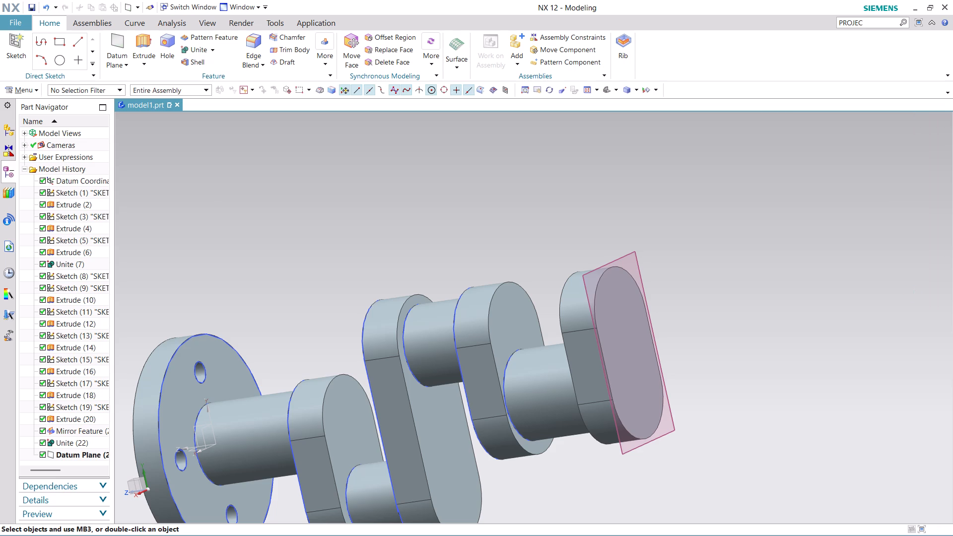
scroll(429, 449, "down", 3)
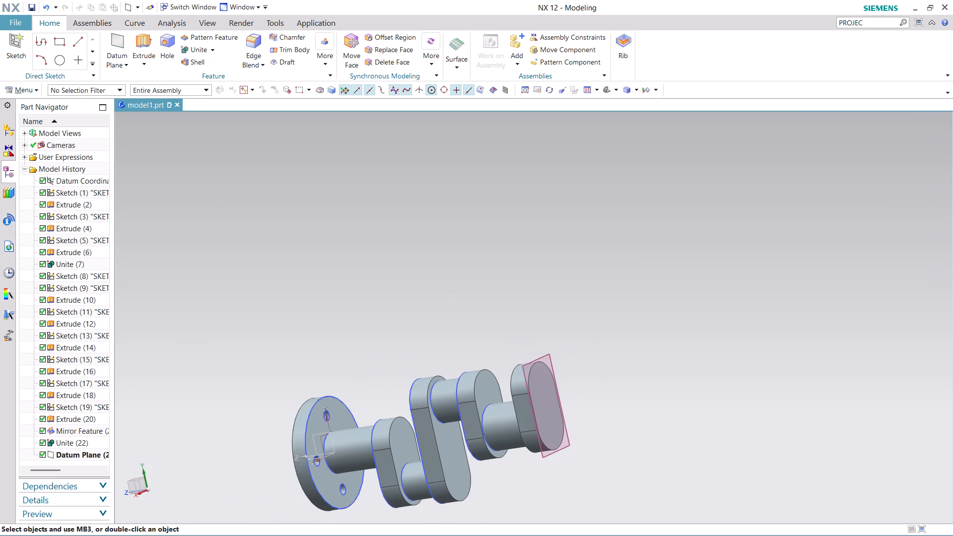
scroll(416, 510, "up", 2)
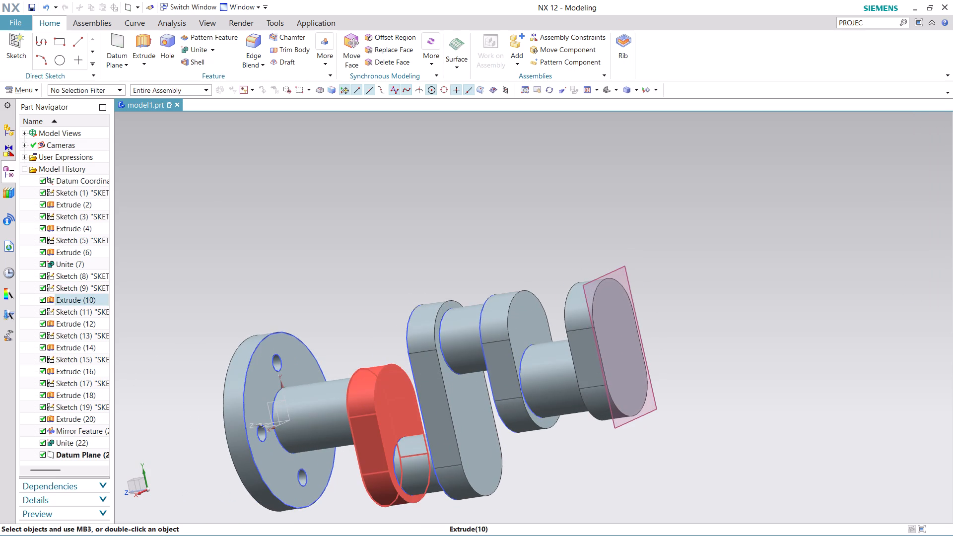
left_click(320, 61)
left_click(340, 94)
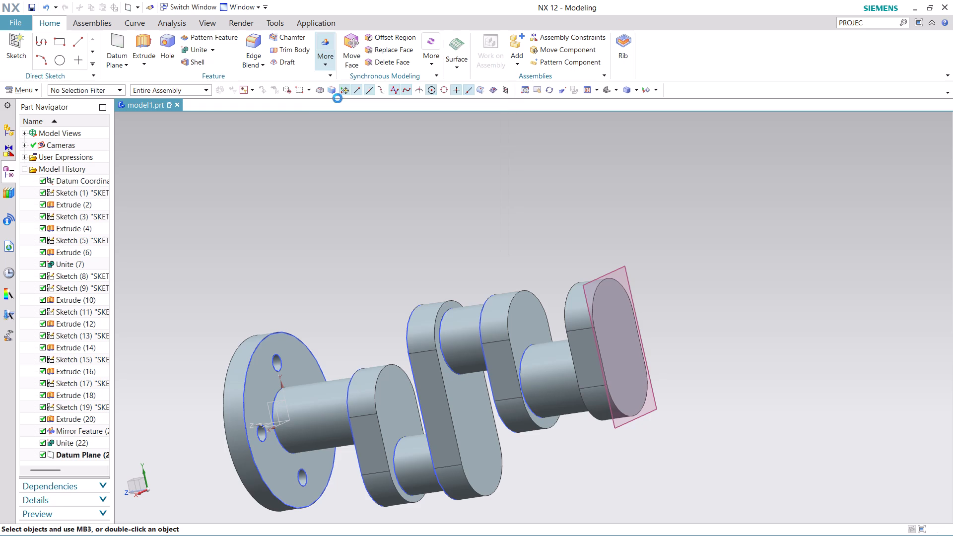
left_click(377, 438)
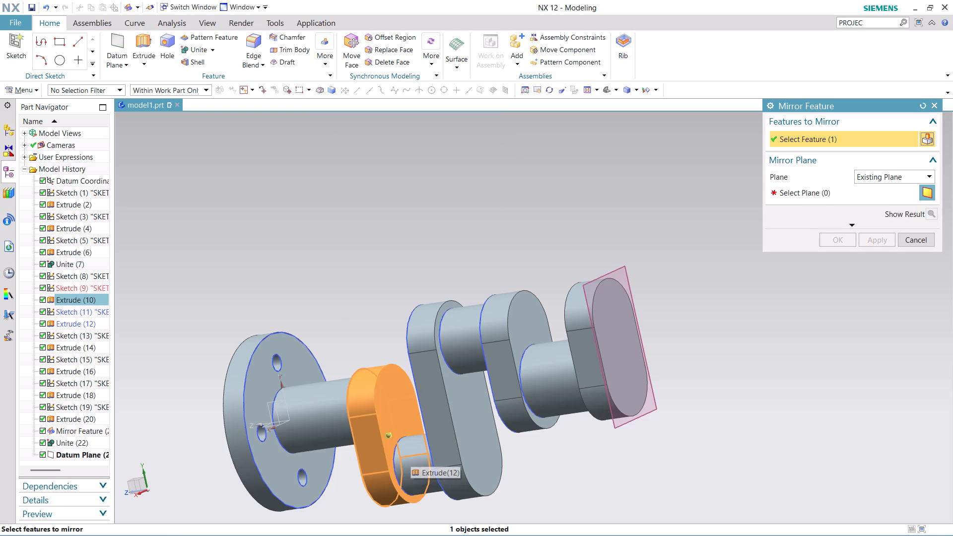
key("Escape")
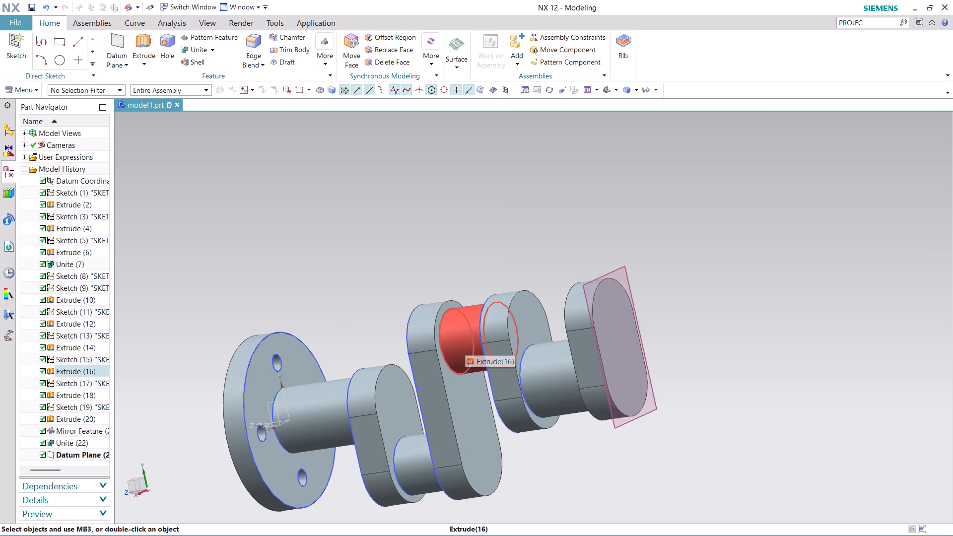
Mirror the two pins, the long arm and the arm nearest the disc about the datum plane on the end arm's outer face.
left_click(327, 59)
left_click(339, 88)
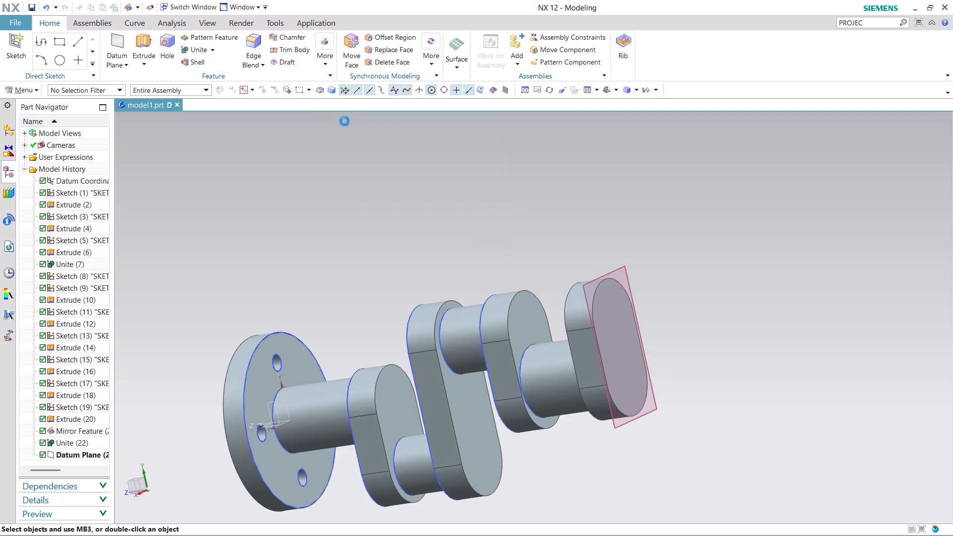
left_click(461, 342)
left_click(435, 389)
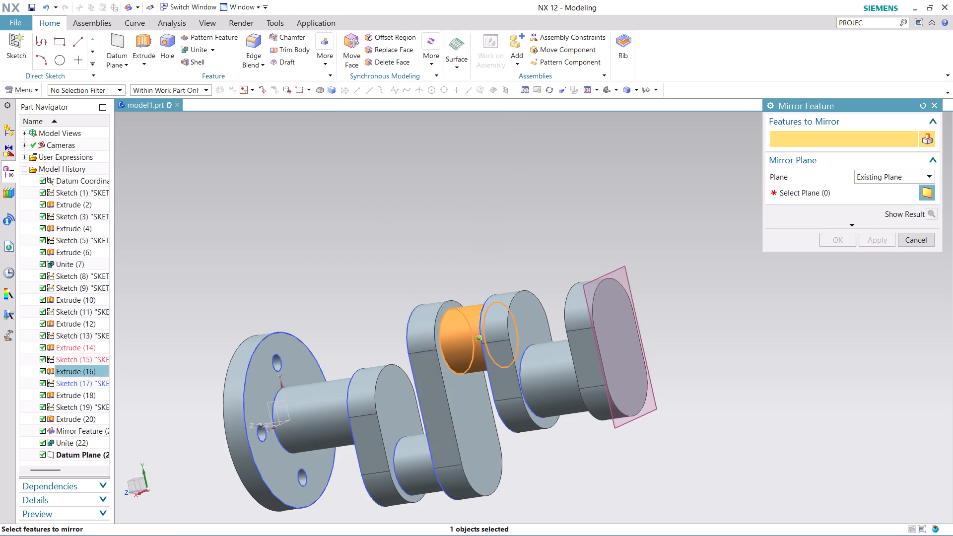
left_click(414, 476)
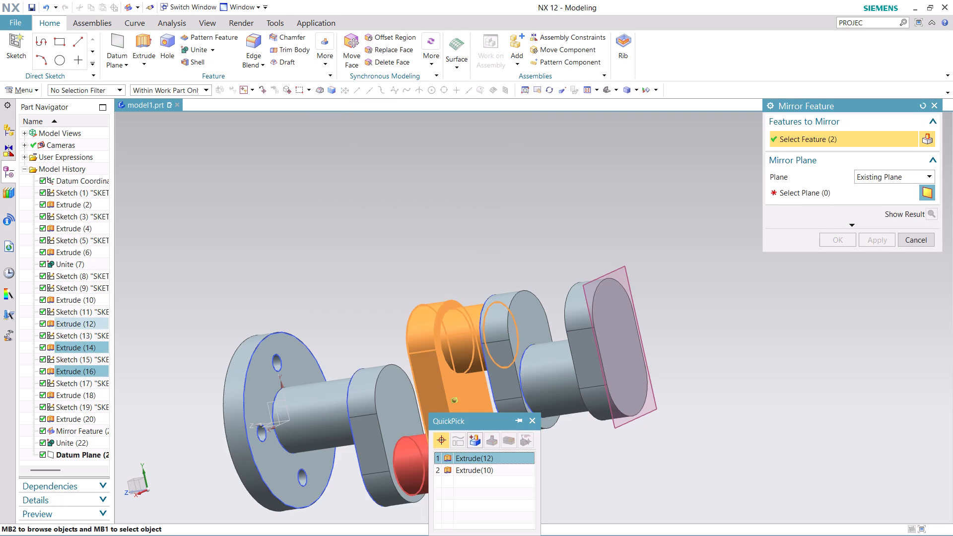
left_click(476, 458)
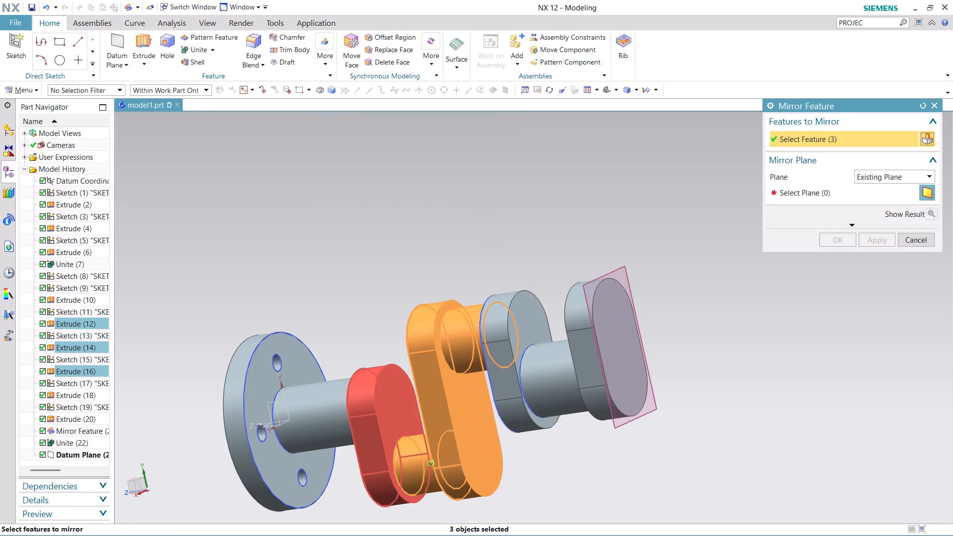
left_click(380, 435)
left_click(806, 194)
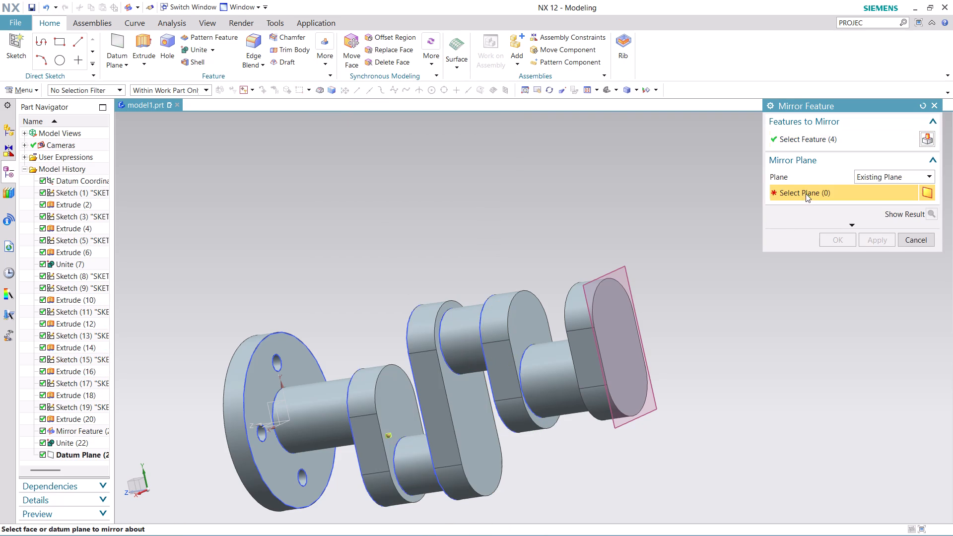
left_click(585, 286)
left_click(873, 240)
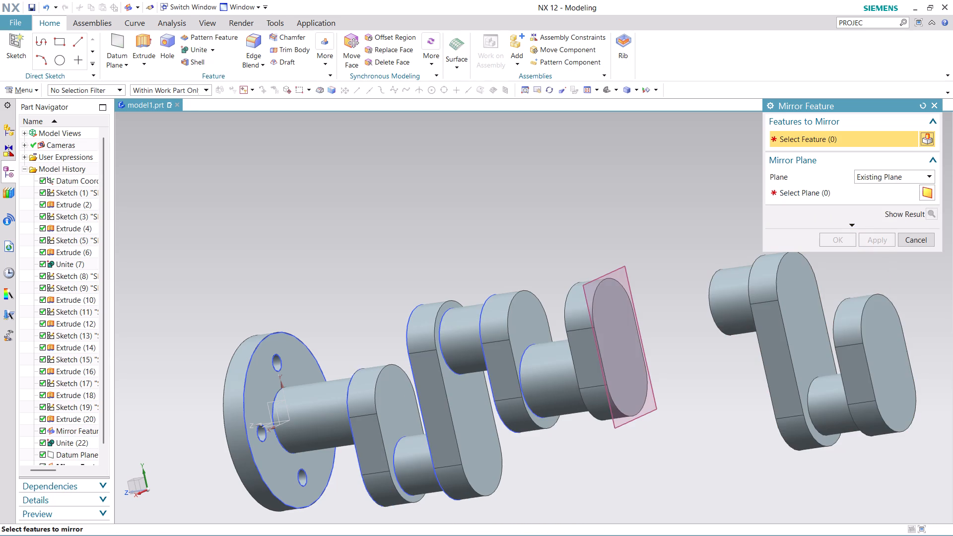
Examine the mirrored arms and pins from several angles, checking their spacing and alignment with the original end arm.
middle_click_drag(702, 376, 740, 398)
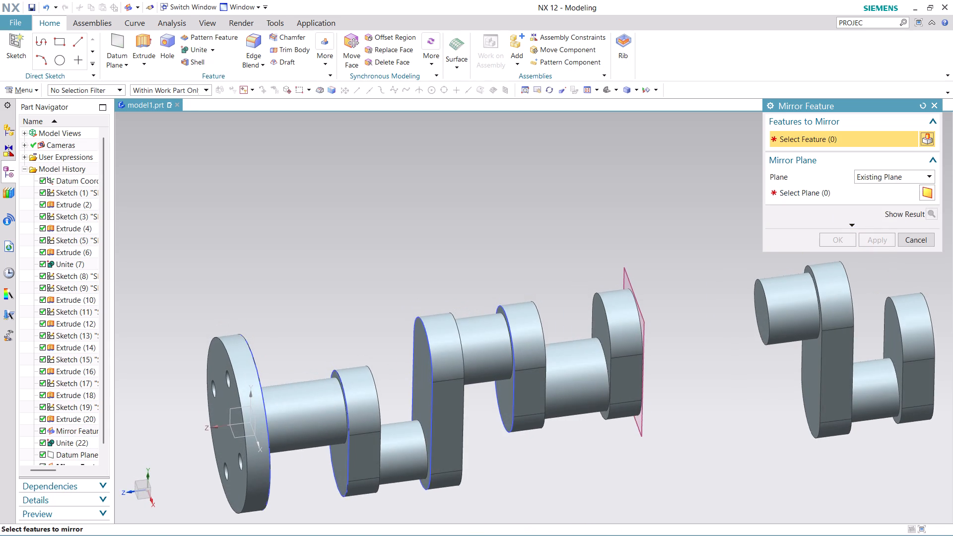
scroll(825, 347, "up", 4)
scroll(824, 337, "down", 5)
scroll(785, 419, "down", 2)
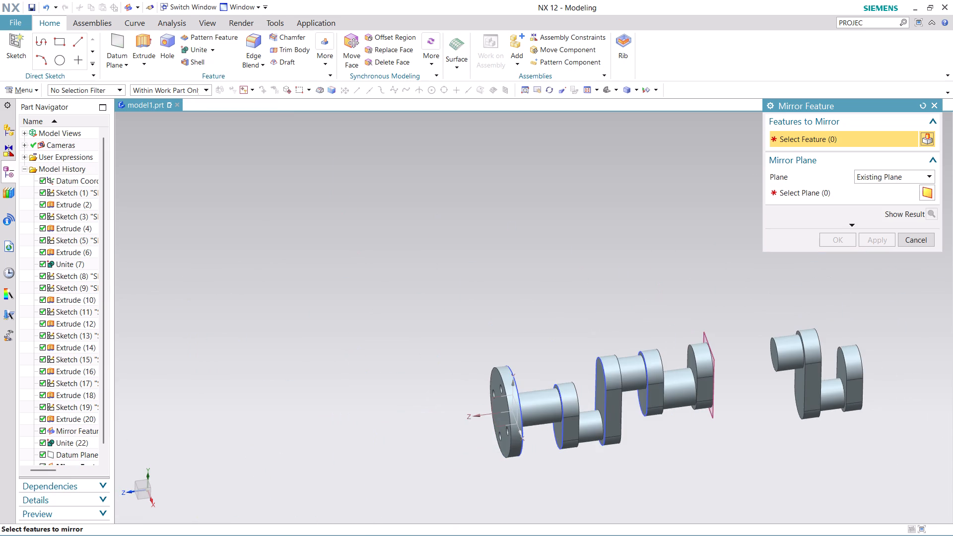
middle_click_drag(771, 412, 615, 441)
scroll(725, 296, "up", 3)
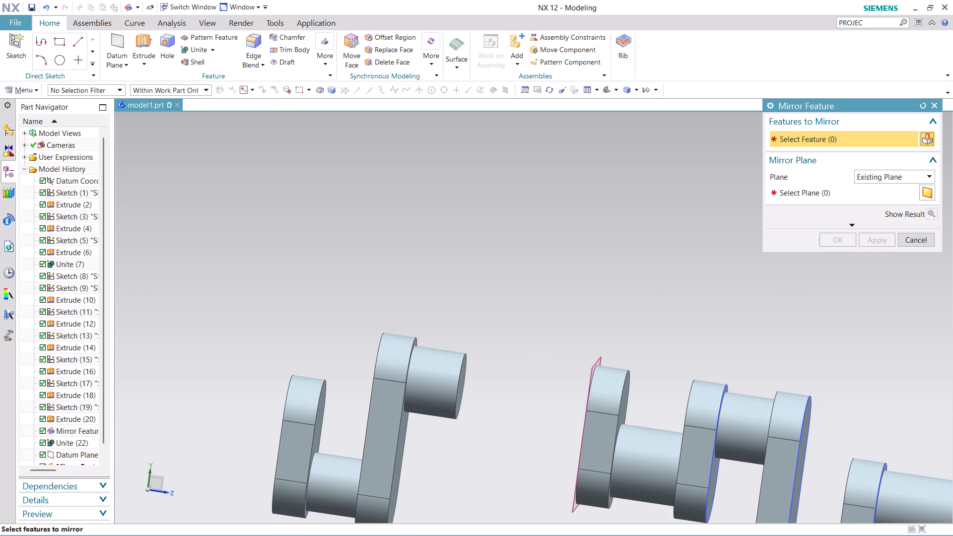
middle_click_drag(500, 373, 674, 339)
scroll(752, 399, "down", 3)
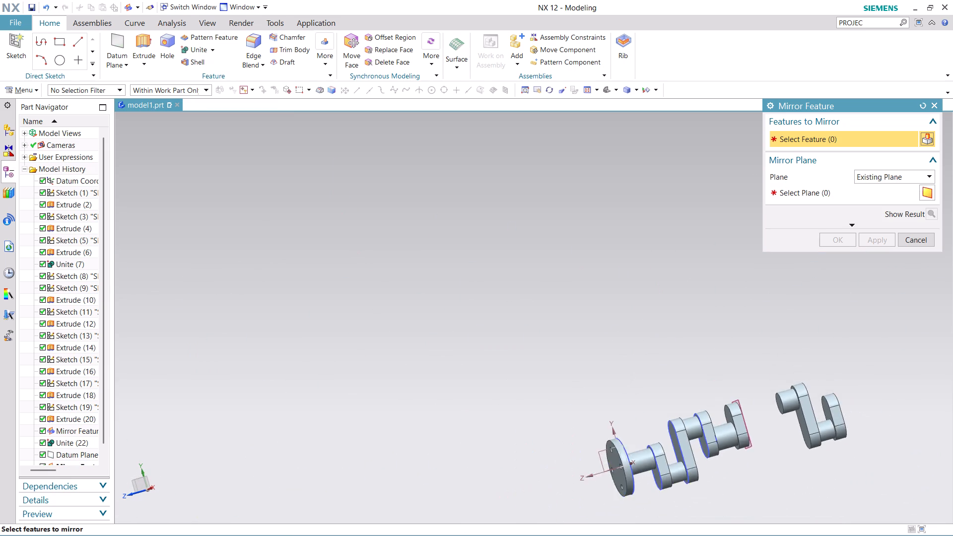
scroll(788, 443, "down", 3)
scroll(743, 487, "up", 4)
scroll(825, 376, "down", 1)
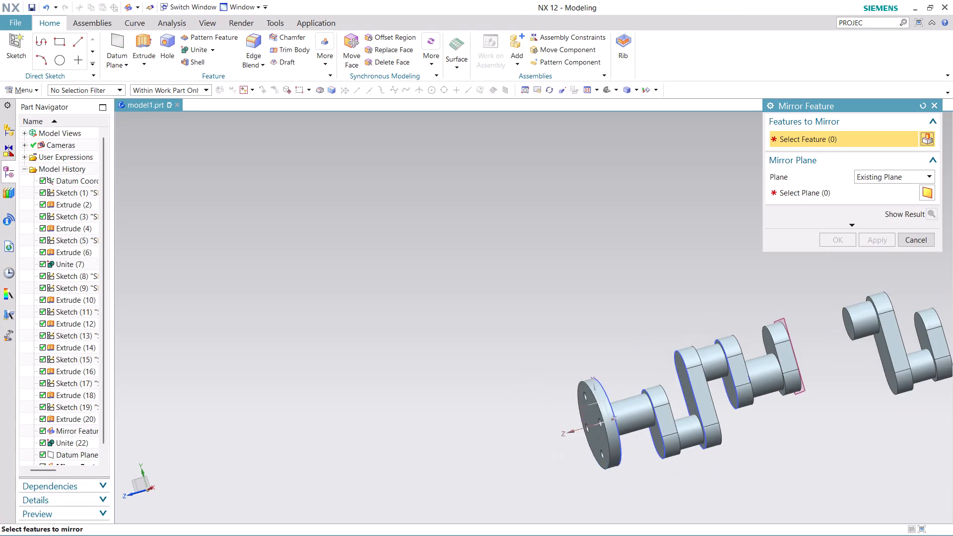
scroll(828, 371, "down", 1)
scroll(818, 362, "up", 1, "shift")
middle_click_drag(817, 360, 515, 372, "shift")
scroll(514, 345, "up", 2)
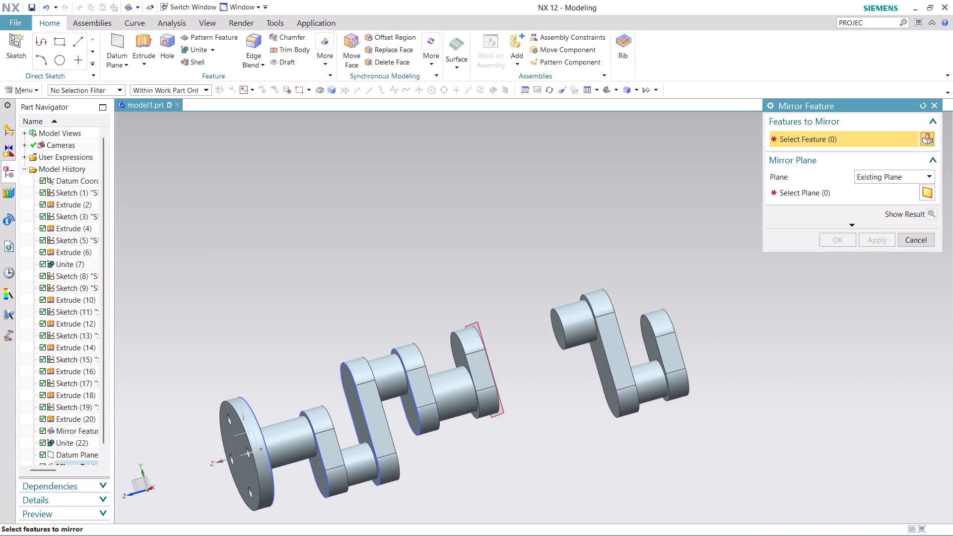
middle_click_drag(589, 443, 557, 453)
scroll(589, 443, "up", 1)
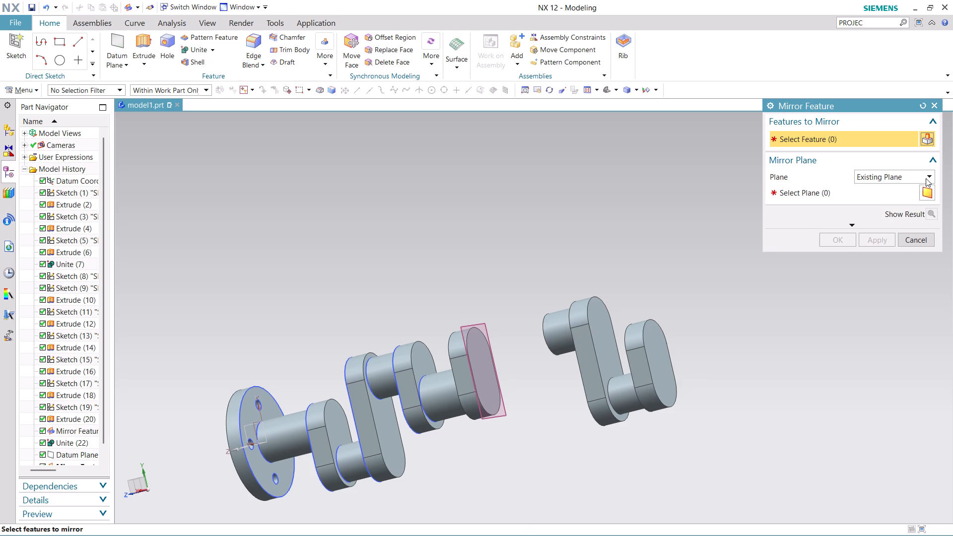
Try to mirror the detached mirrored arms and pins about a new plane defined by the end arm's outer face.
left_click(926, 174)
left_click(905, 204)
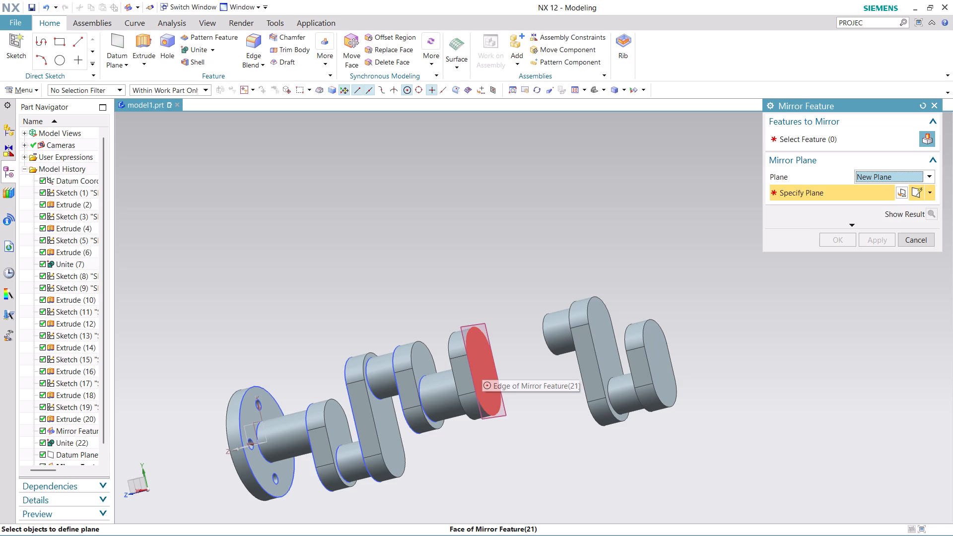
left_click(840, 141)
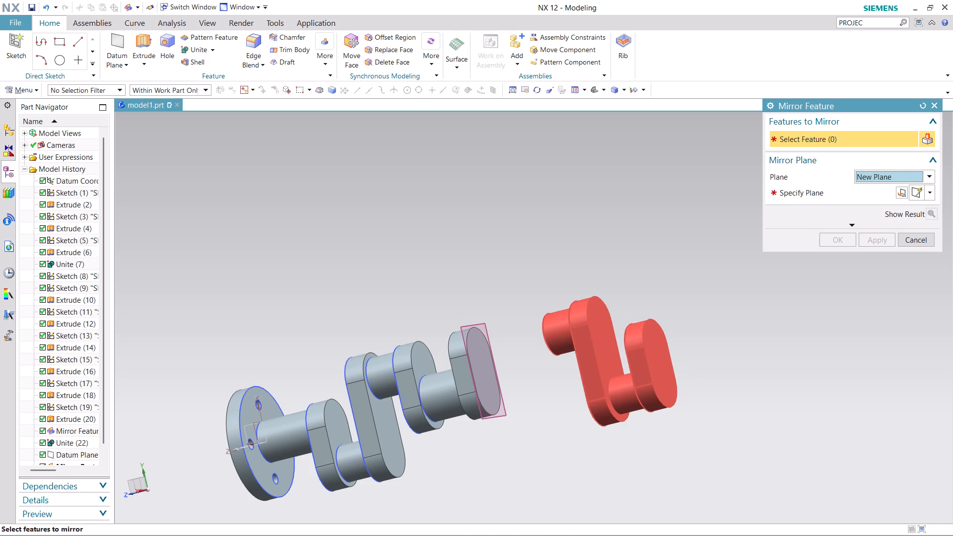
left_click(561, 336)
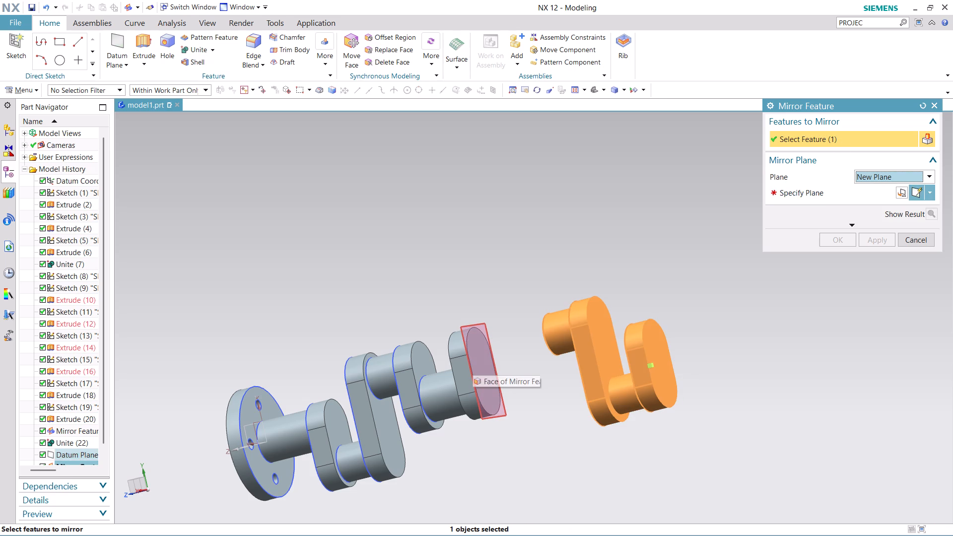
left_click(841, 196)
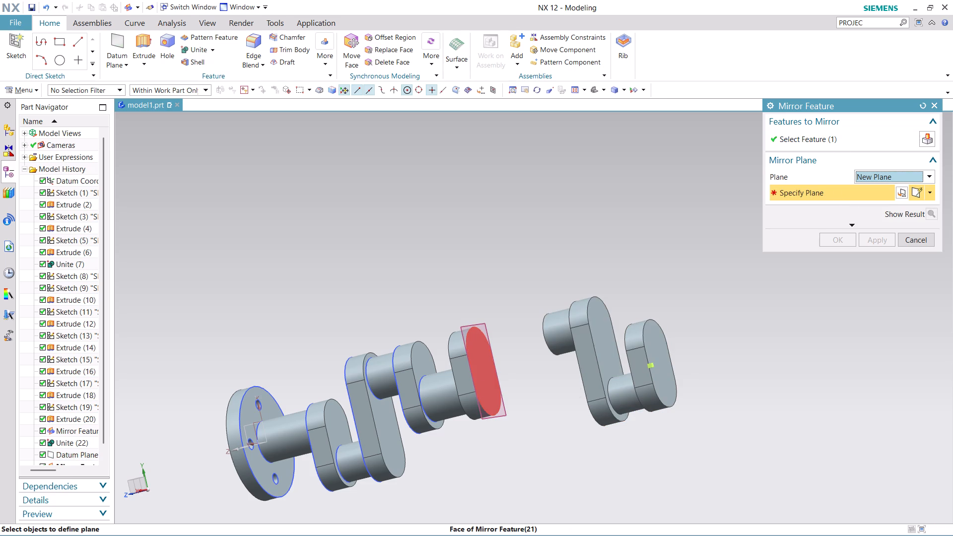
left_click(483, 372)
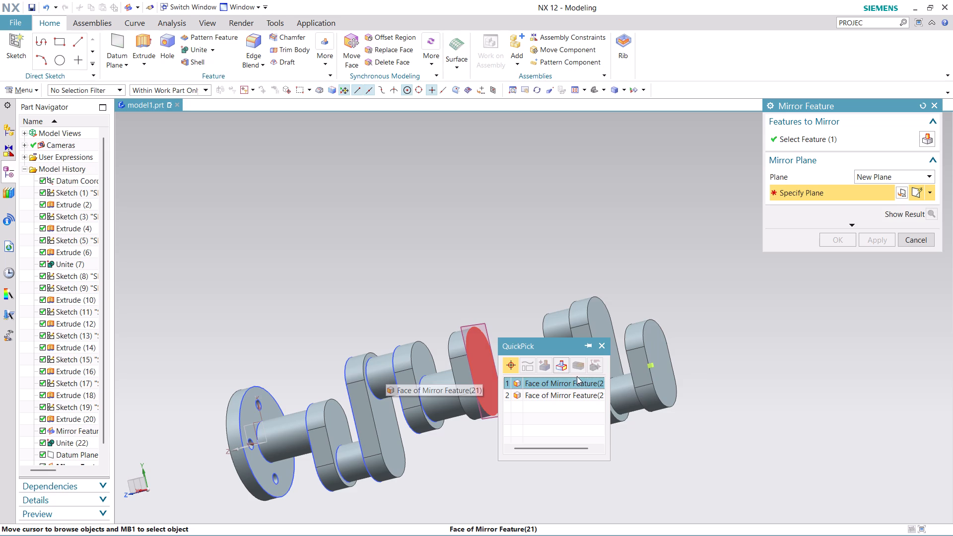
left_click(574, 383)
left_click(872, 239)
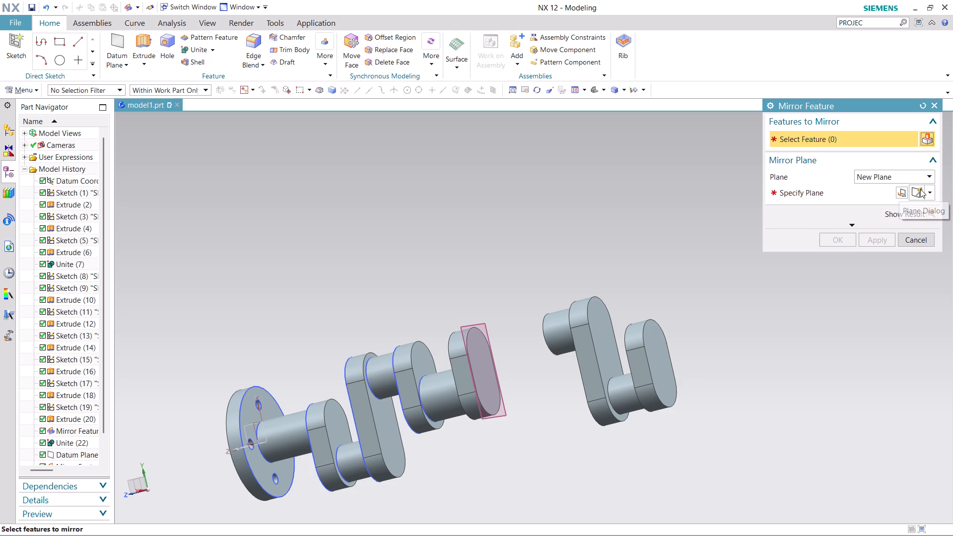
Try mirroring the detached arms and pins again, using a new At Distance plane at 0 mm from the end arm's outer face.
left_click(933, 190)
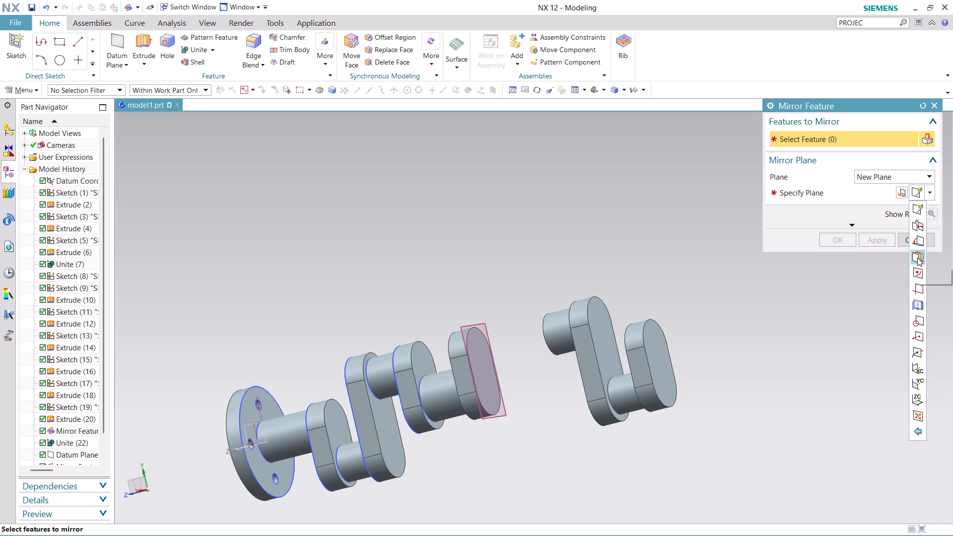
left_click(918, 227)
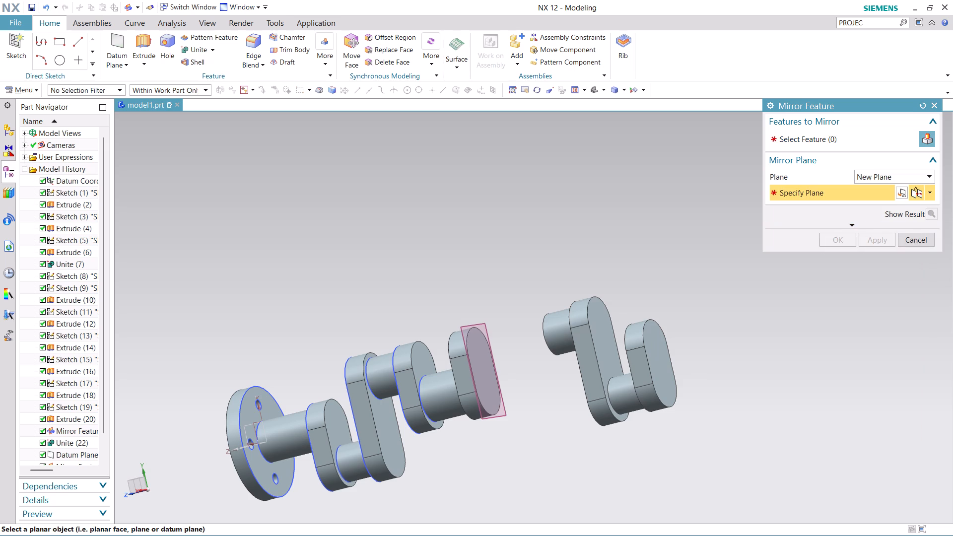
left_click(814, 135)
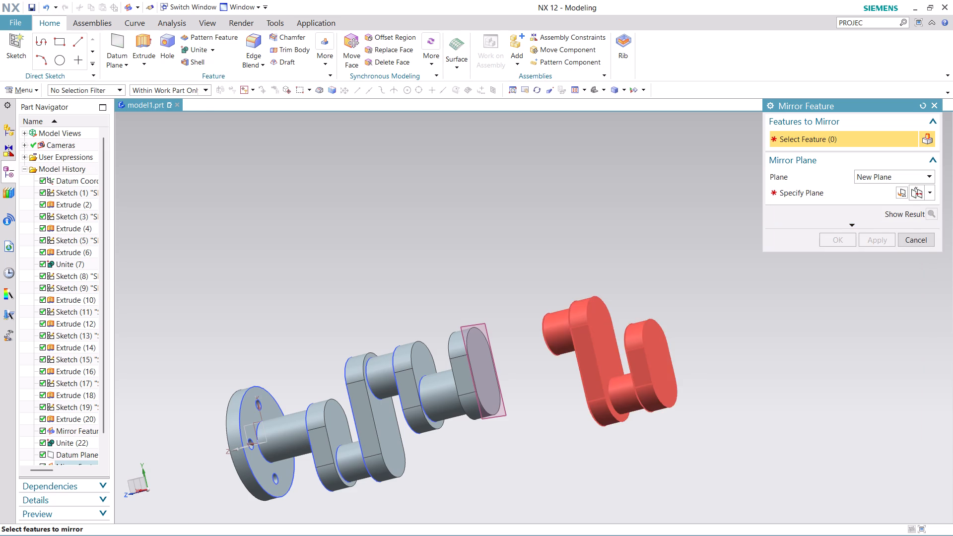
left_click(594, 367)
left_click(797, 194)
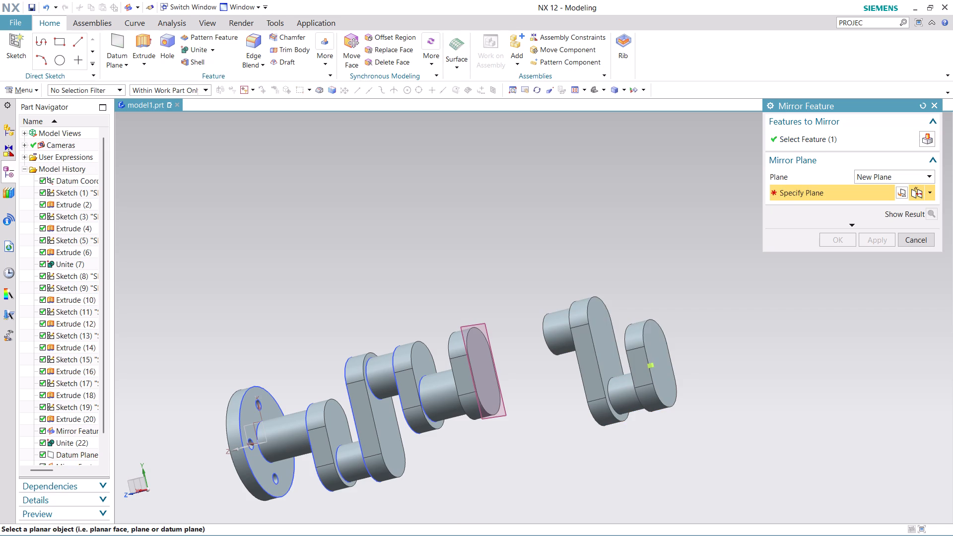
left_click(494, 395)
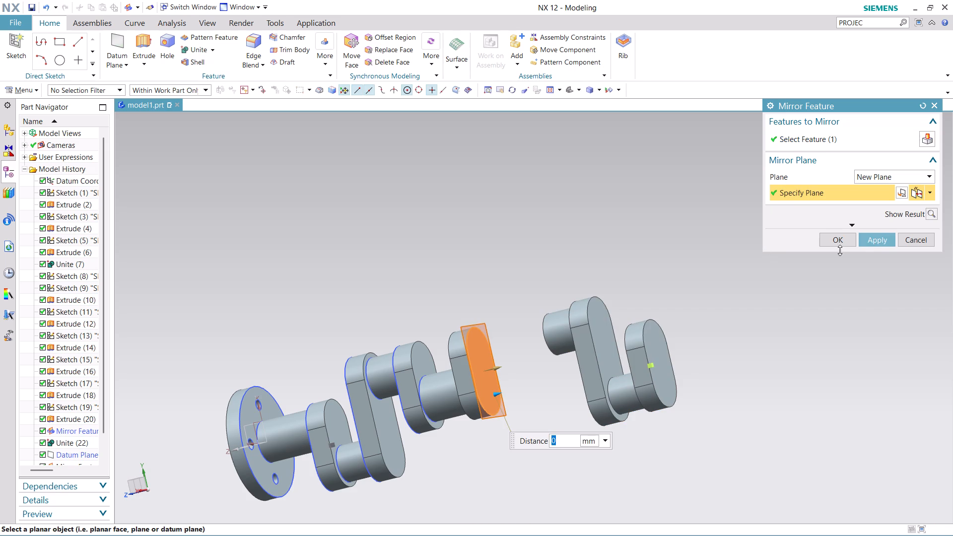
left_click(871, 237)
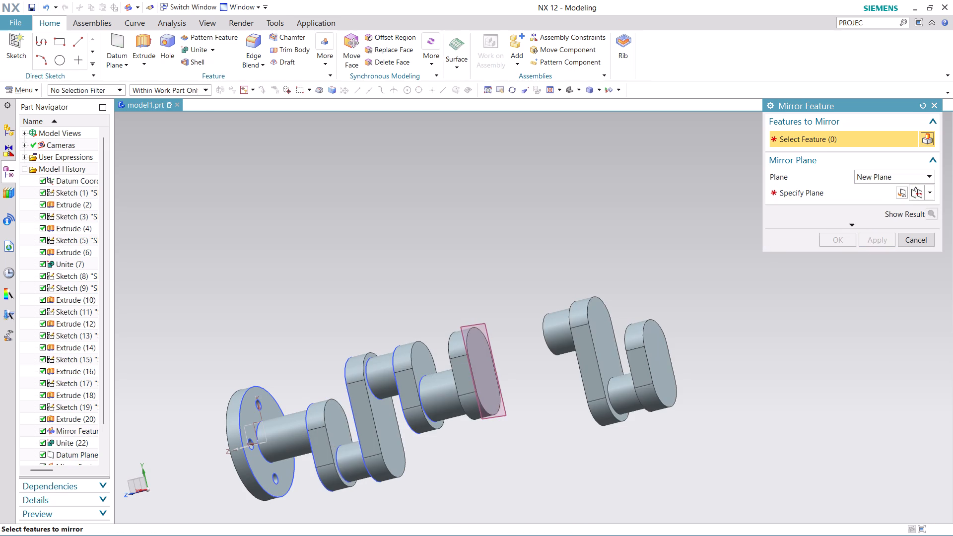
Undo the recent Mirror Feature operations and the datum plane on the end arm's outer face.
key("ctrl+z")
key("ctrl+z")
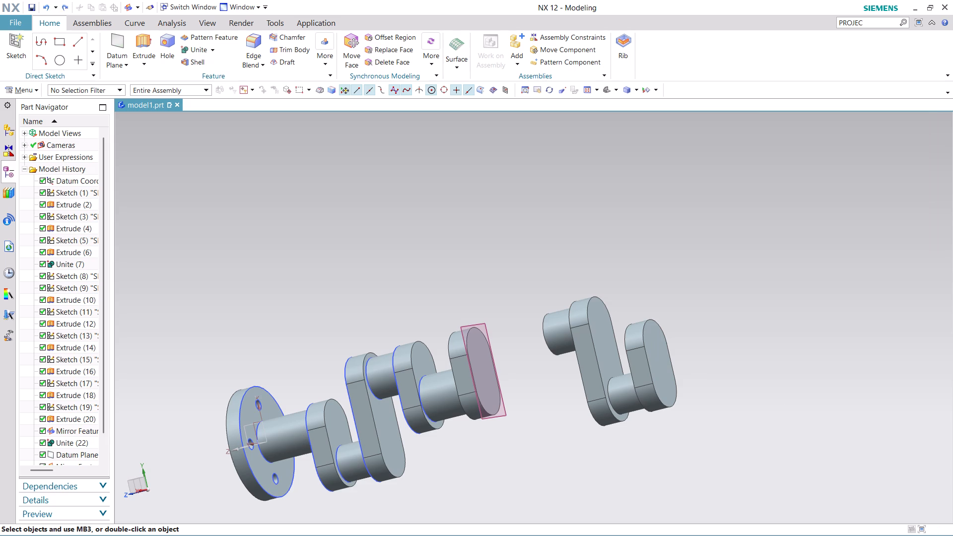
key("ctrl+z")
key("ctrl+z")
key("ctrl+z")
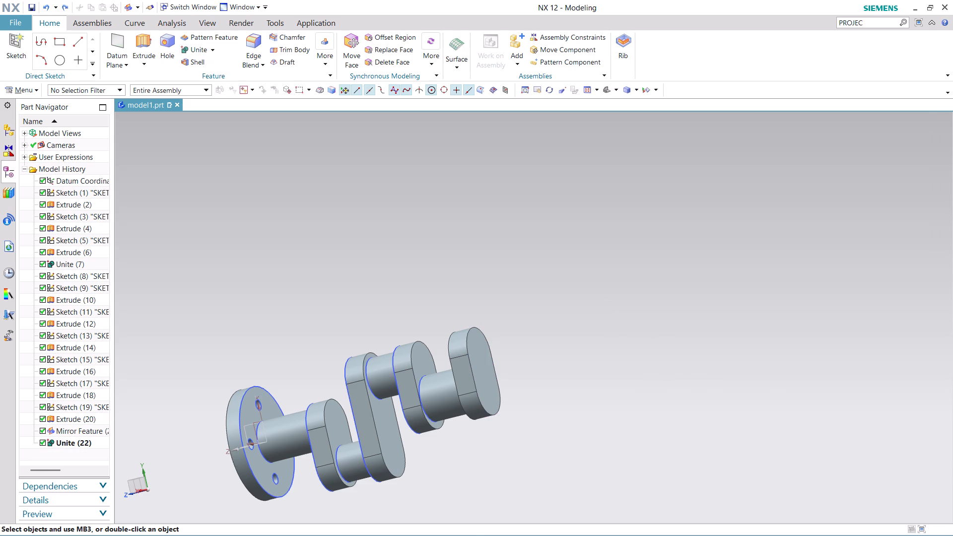
Examine the crankshaft's arms, pins and journals from several angles, focusing on the free end arm.
middle_click_drag(553, 278, 505, 291)
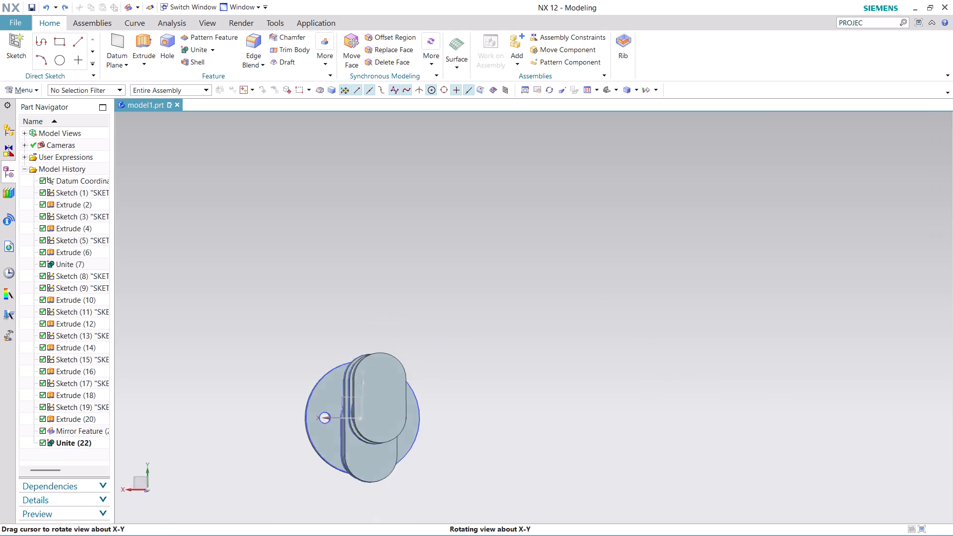
middle_click_drag(505, 291, 537, 291)
scroll(536, 371, "down", 1)
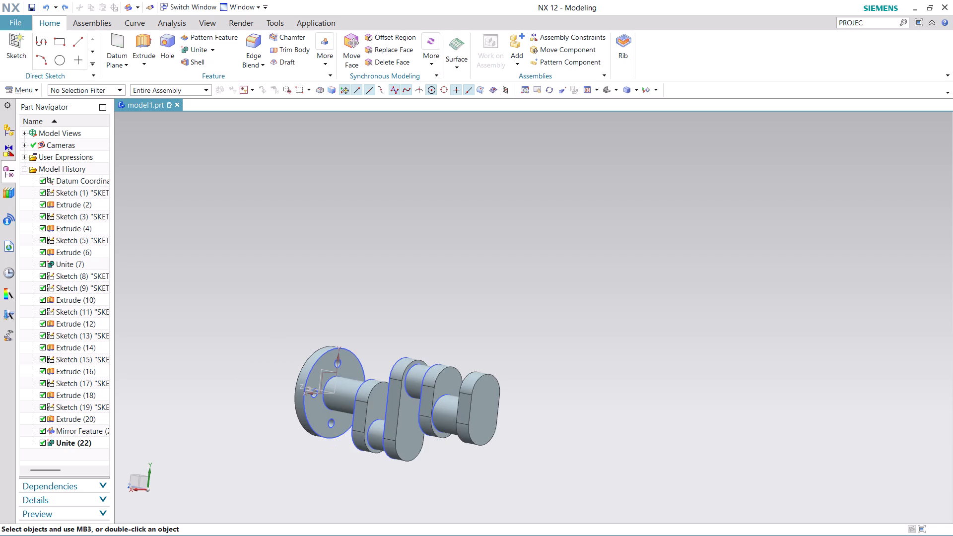
scroll(536, 371, "up", 1)
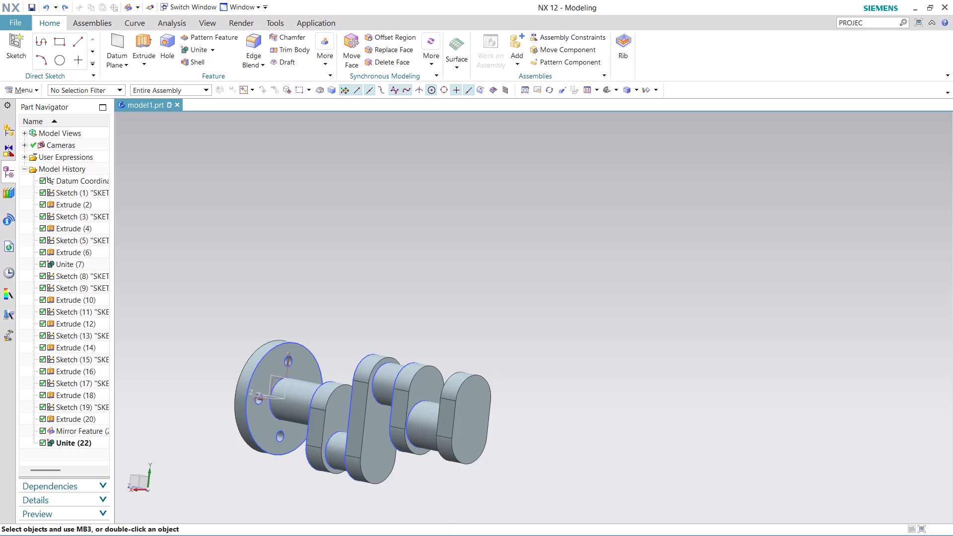
middle_click_drag(568, 410, 555, 406)
scroll(568, 410, "up", 1)
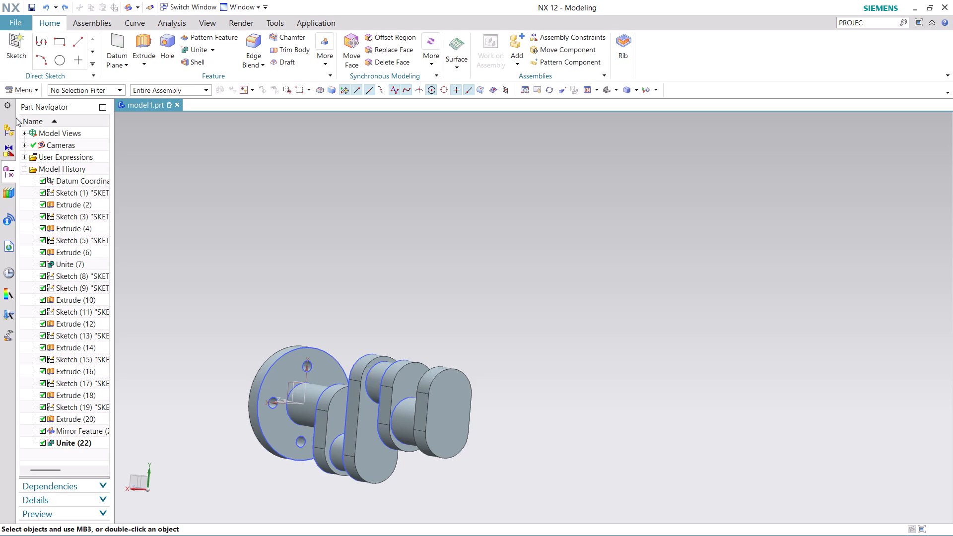
scroll(517, 429, "down", 3)
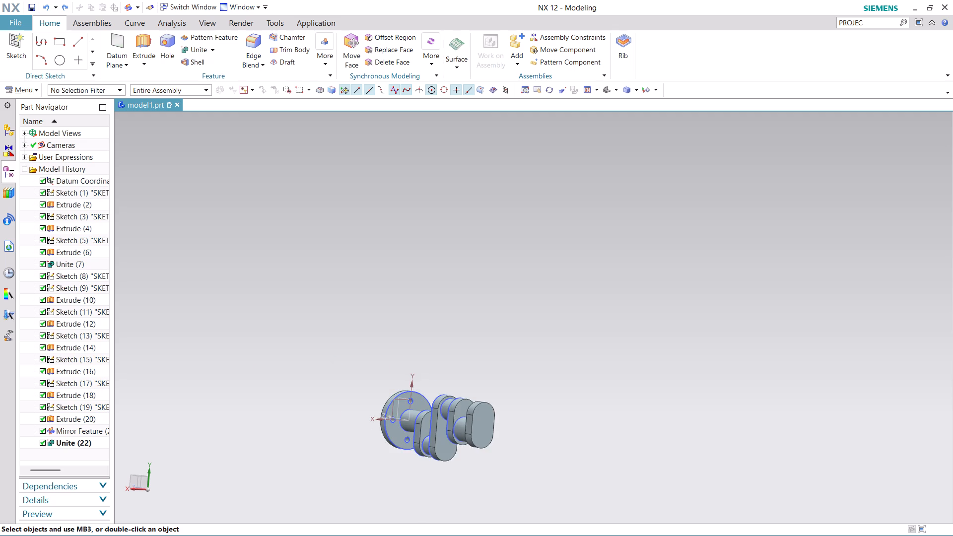
scroll(509, 472, "up", 4)
middle_click_drag(474, 442, 498, 436)
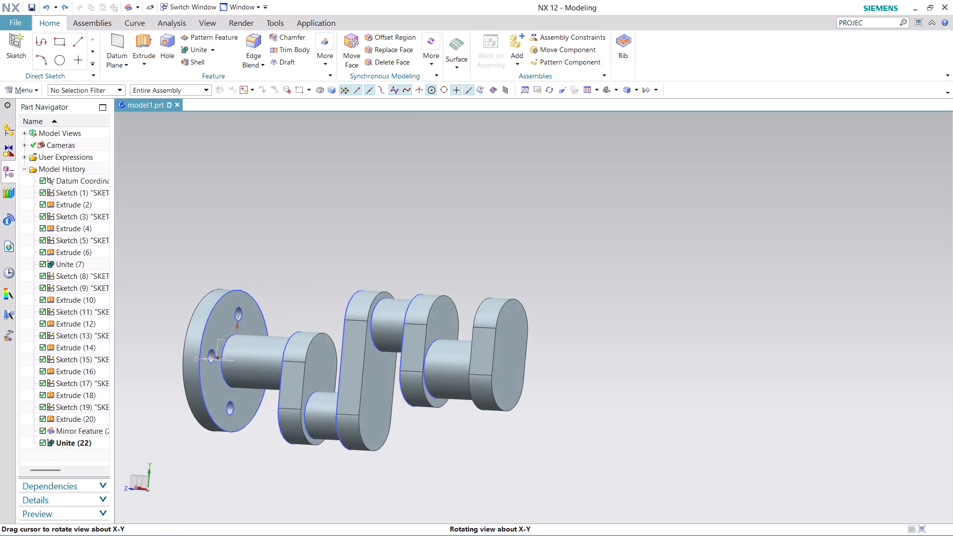
middle_click_drag(498, 436, 501, 442)
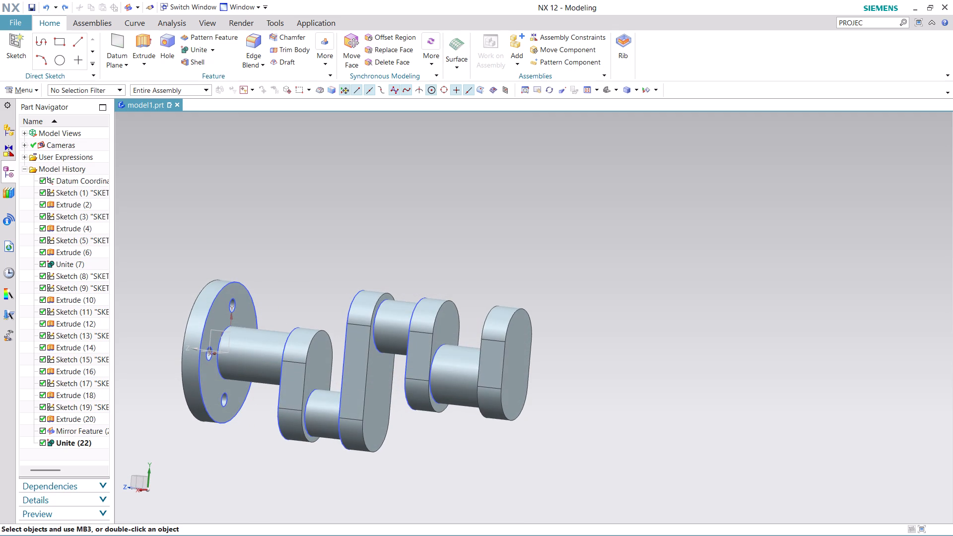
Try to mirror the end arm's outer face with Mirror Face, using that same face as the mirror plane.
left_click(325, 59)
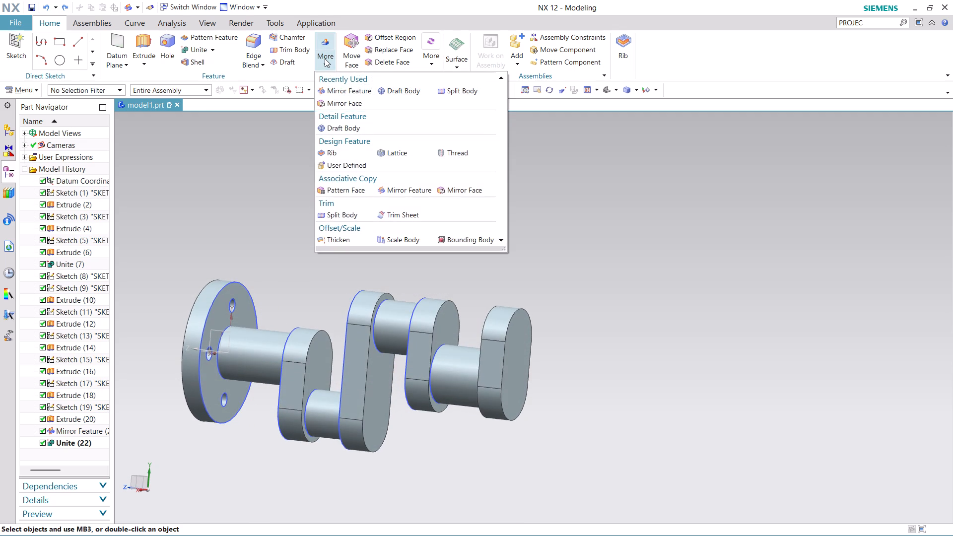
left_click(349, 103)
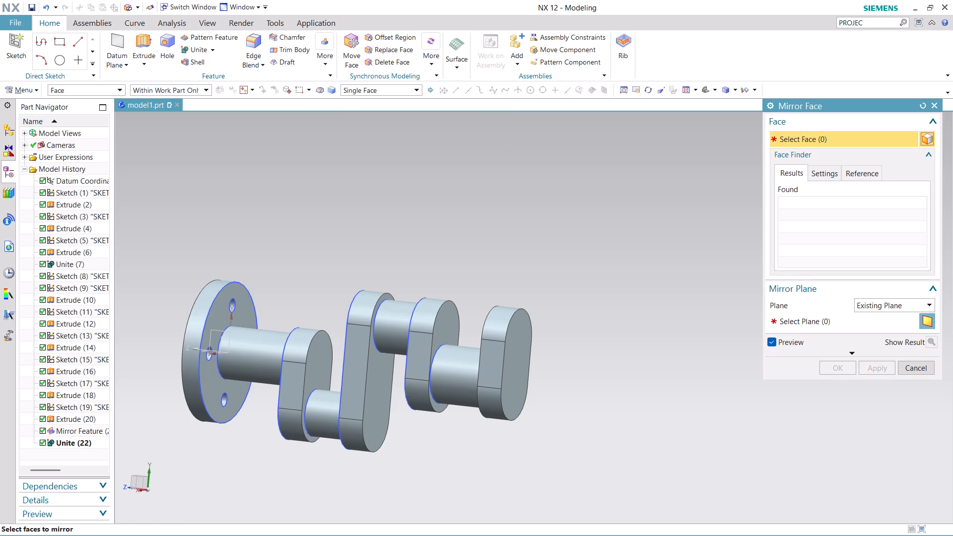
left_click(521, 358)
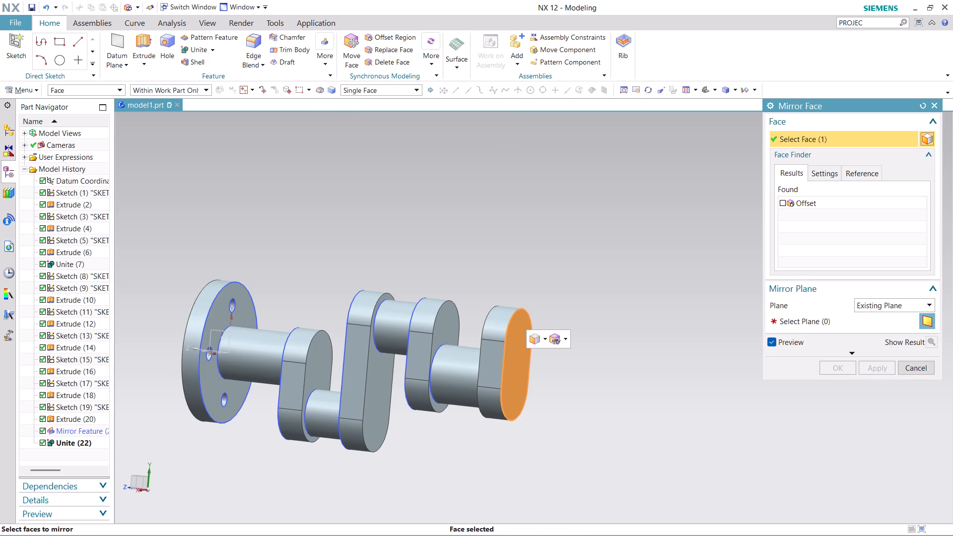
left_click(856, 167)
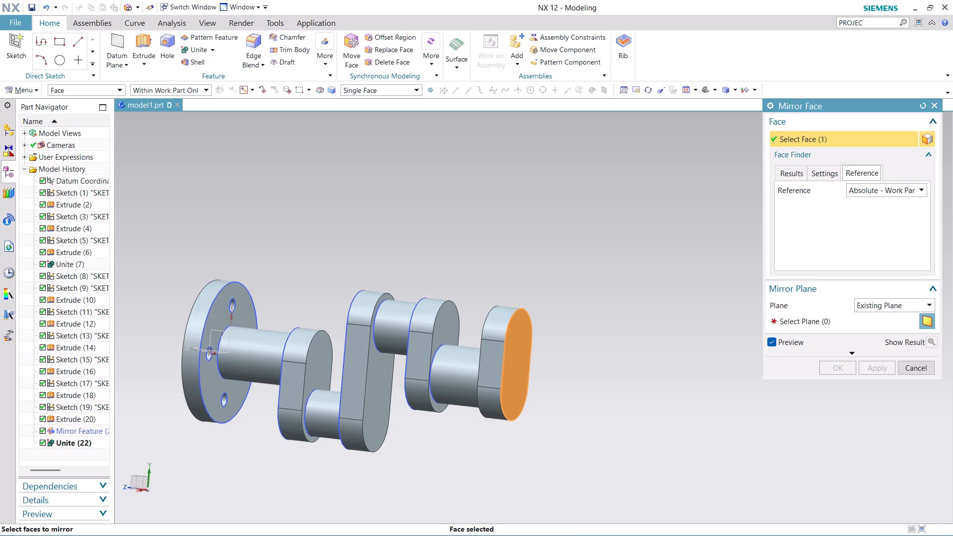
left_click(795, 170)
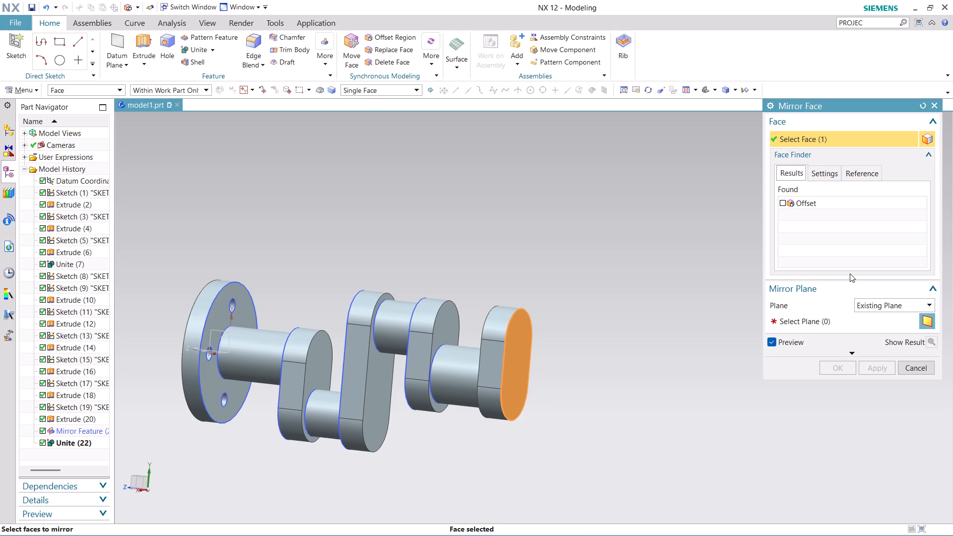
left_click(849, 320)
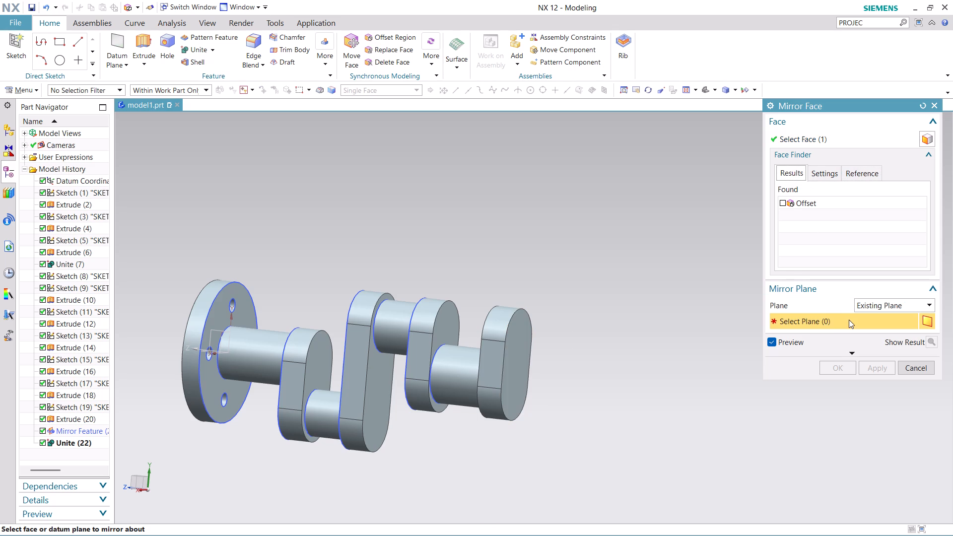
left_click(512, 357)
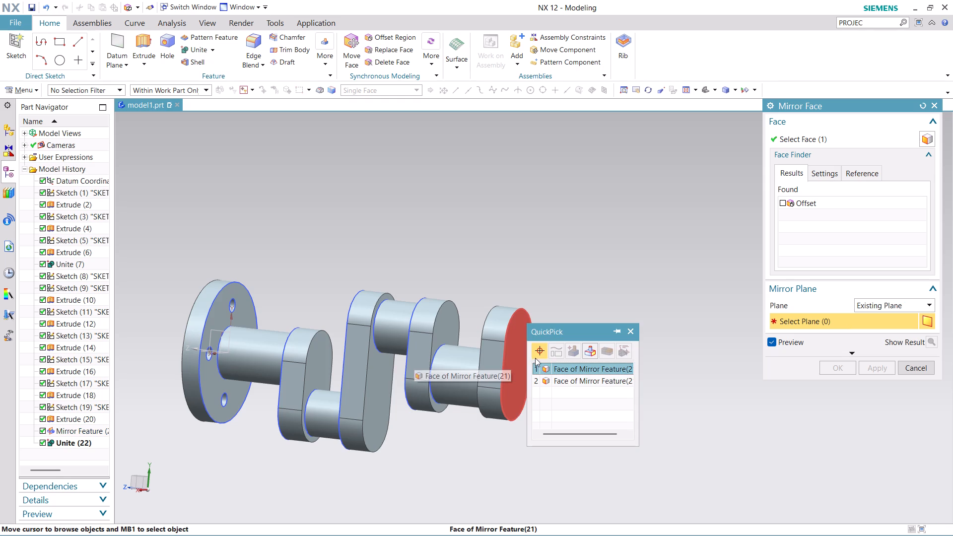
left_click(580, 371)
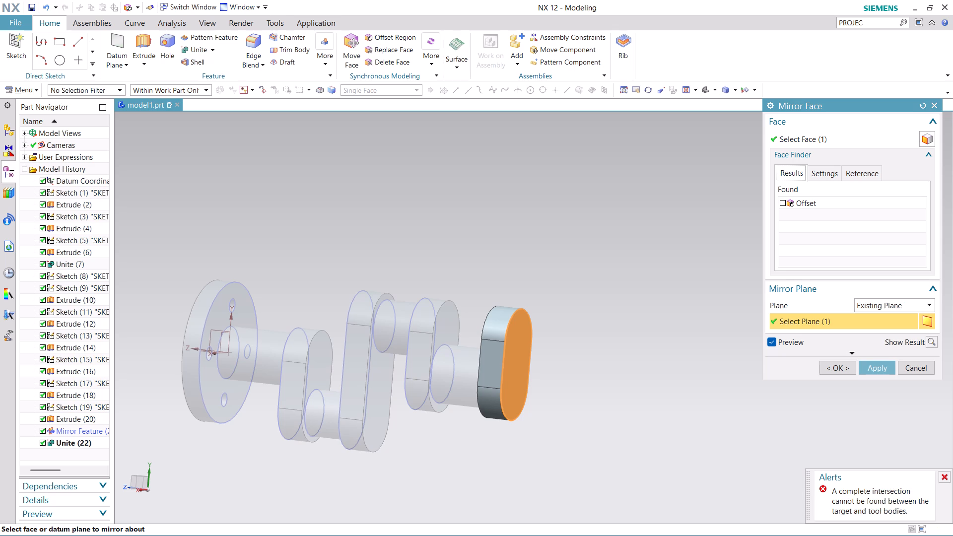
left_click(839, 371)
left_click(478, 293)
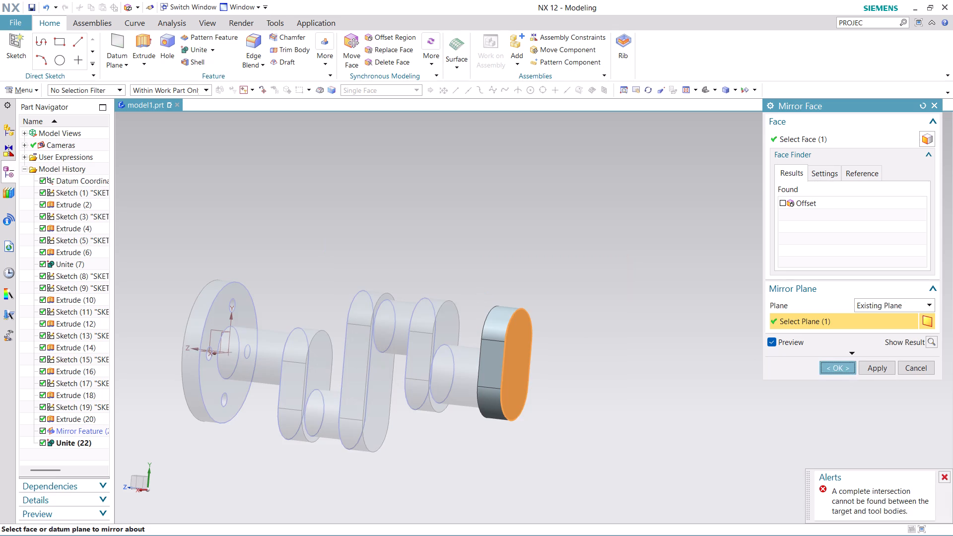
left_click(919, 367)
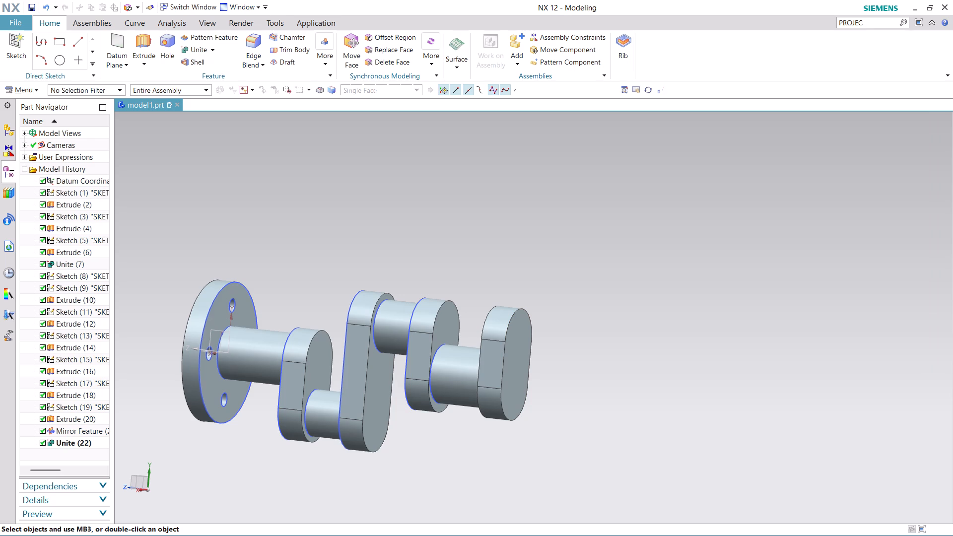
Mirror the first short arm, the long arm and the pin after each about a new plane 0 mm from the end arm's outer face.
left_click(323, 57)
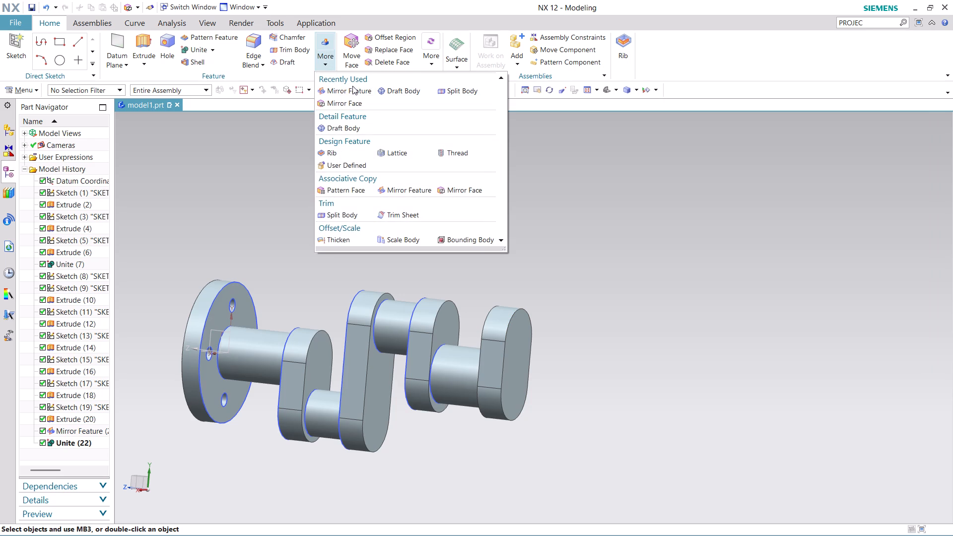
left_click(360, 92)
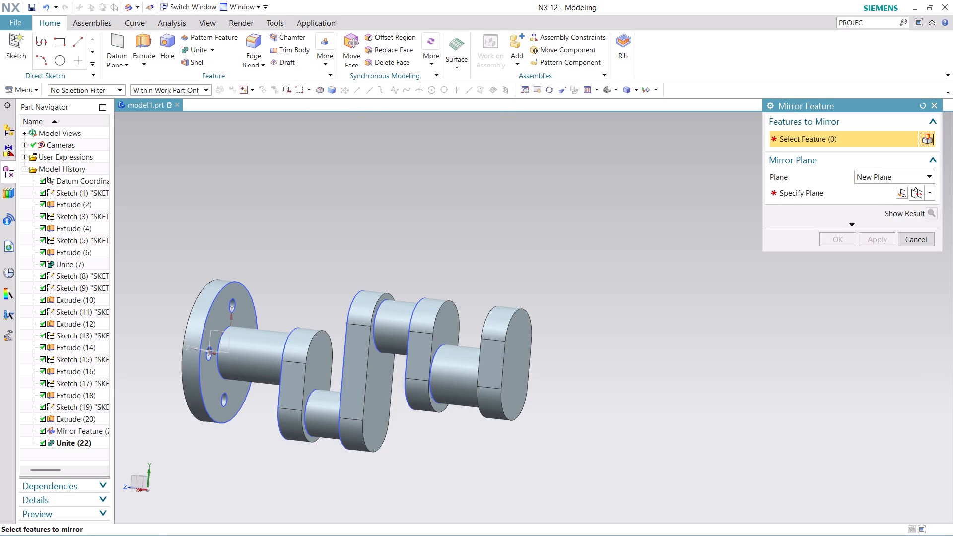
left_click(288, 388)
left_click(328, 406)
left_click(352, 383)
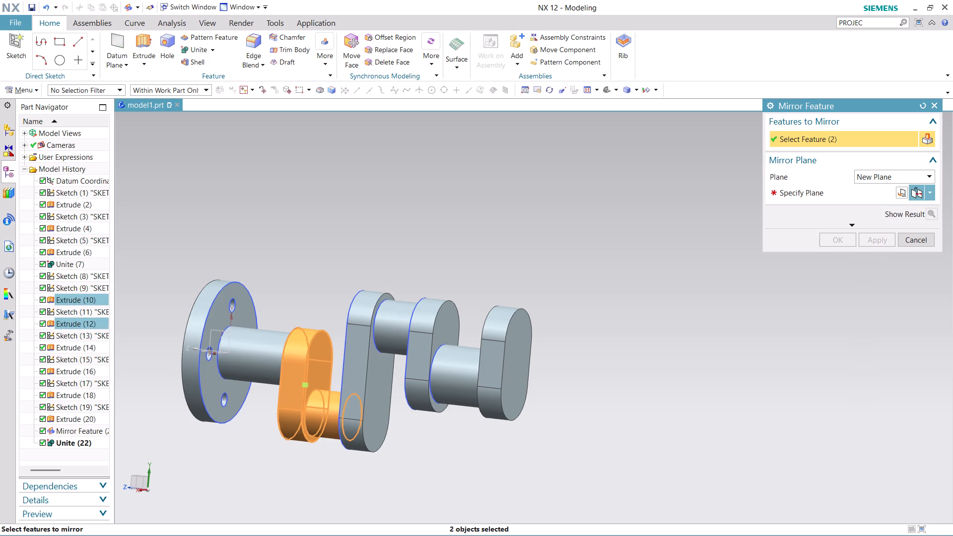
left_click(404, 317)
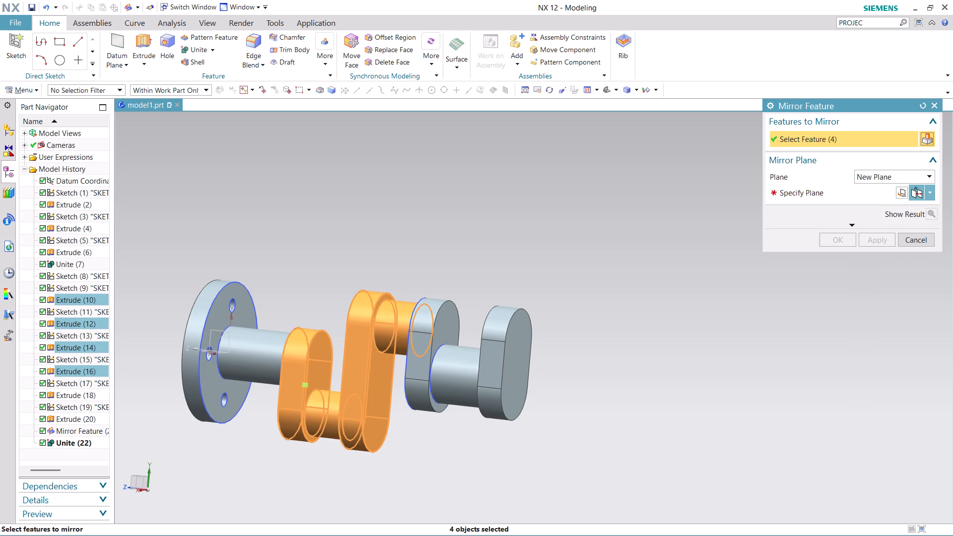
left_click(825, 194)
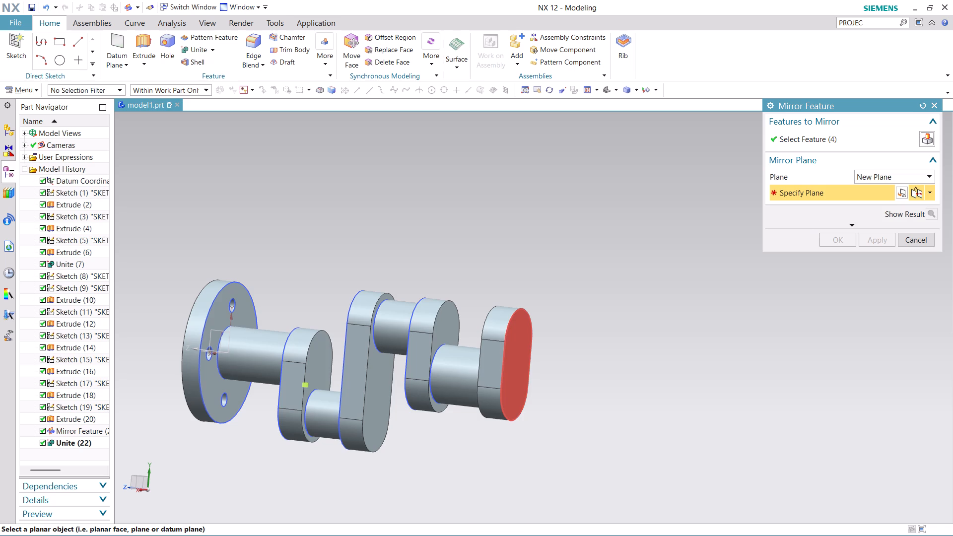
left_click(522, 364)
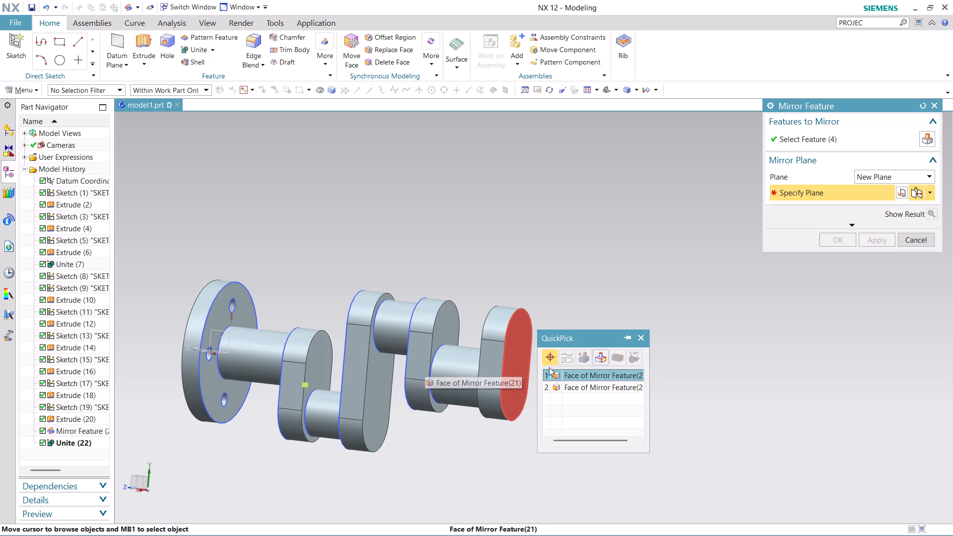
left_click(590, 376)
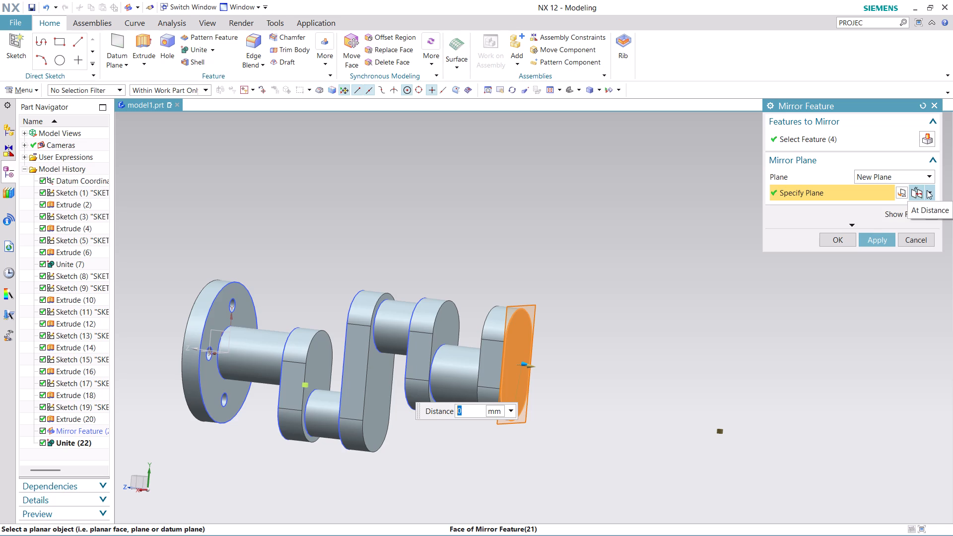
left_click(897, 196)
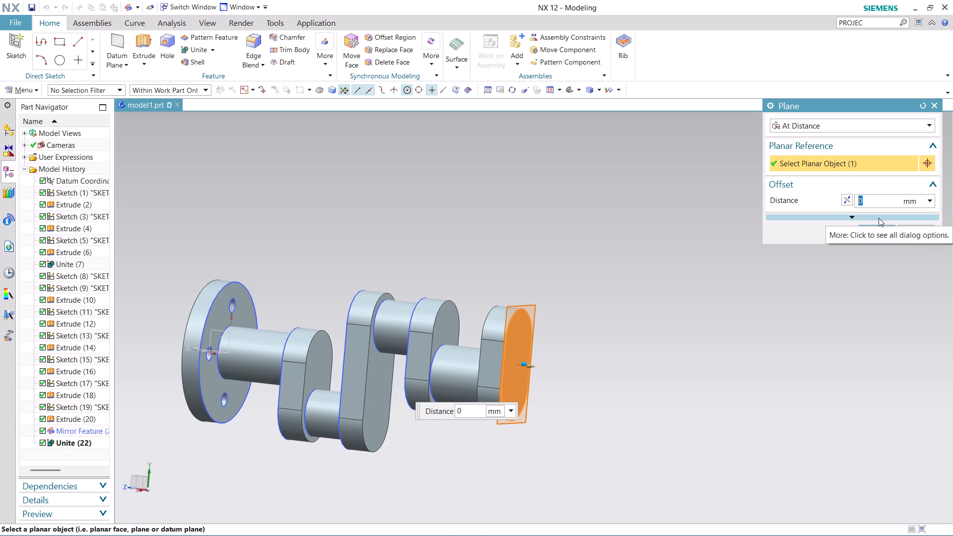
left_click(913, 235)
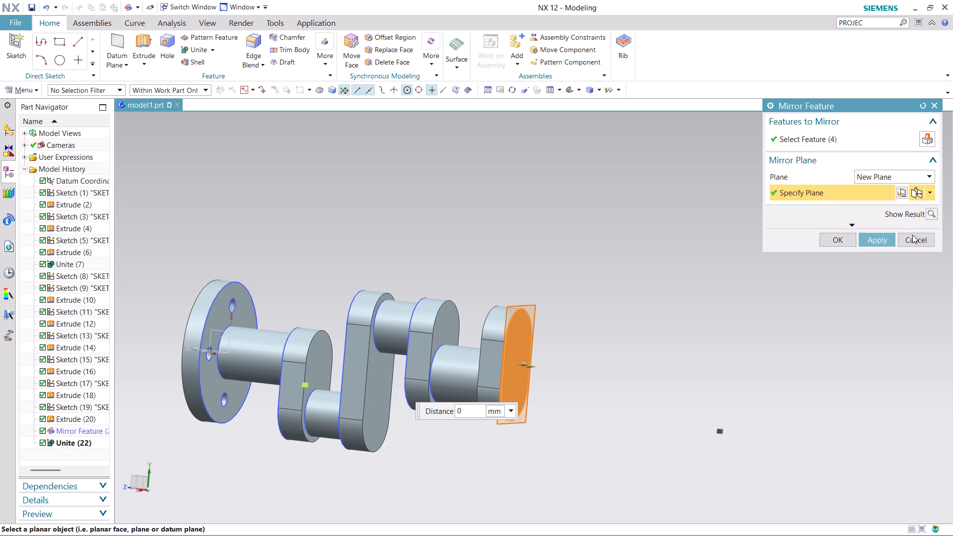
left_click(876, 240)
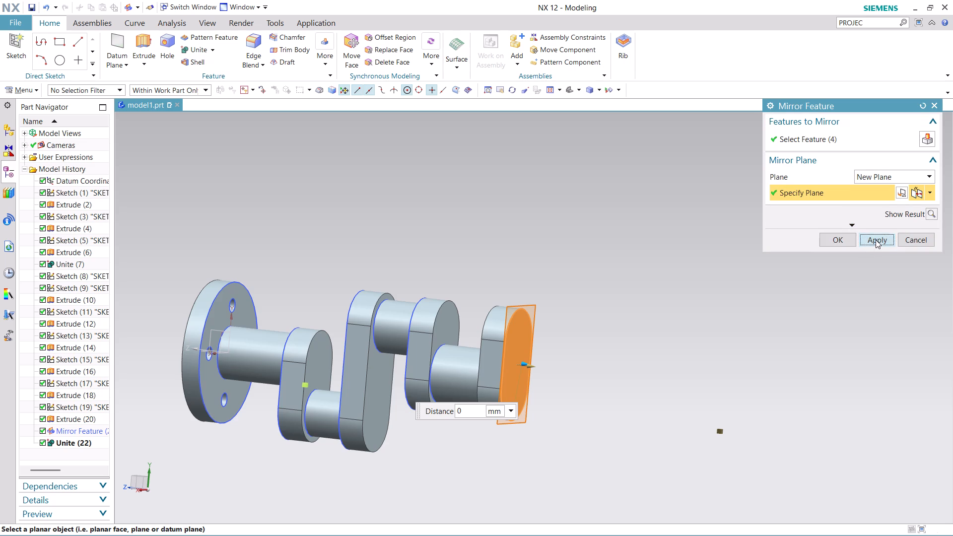
Examine the newly mirrored arms and pins from several angles, checking their position relative to the end arm.
middle_click_drag(818, 429, 755, 406)
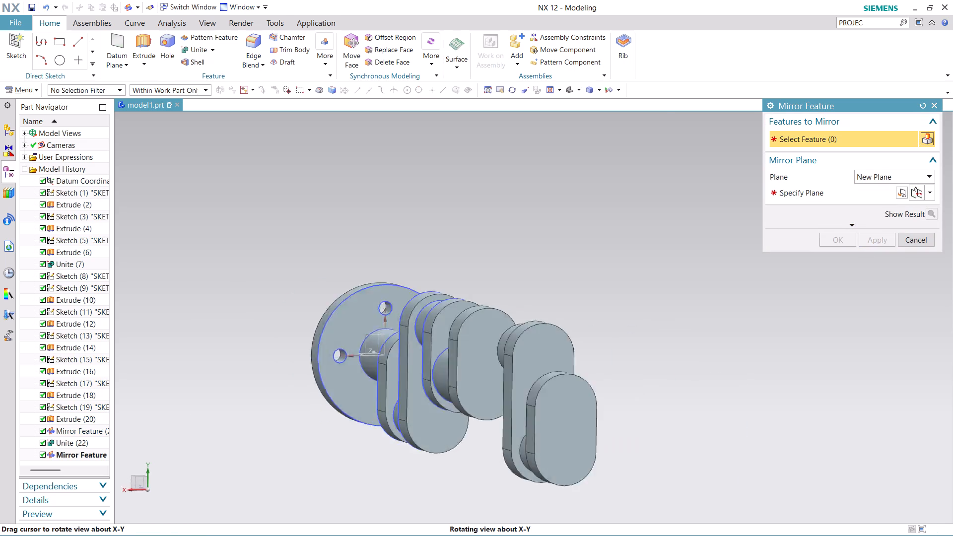
middle_click_drag(755, 406, 676, 411)
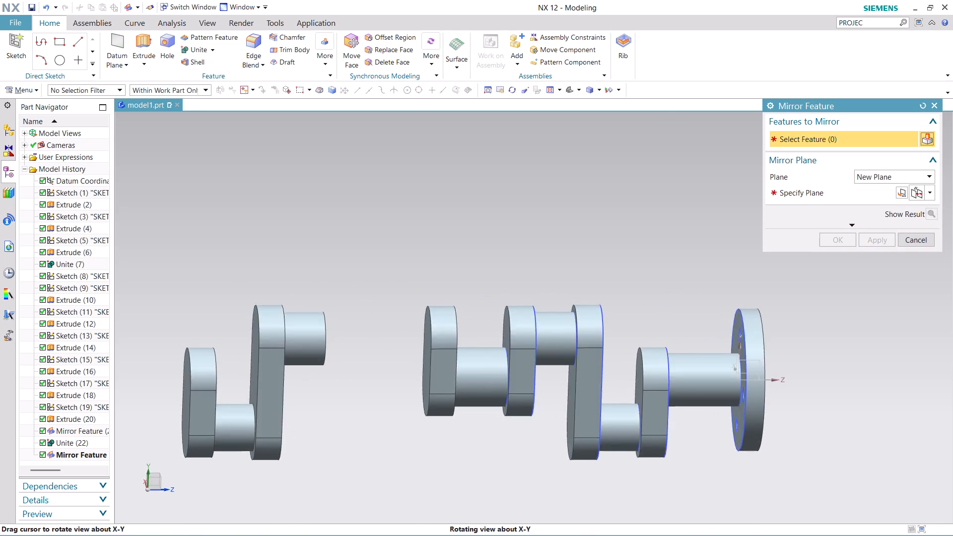
middle_click_drag(676, 411, 658, 406)
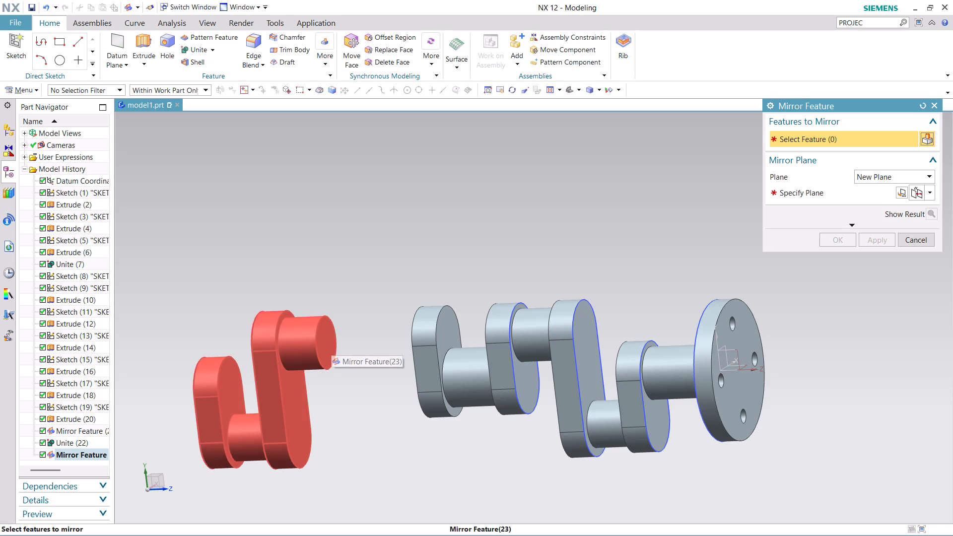
middle_click_drag(376, 326, 431, 312)
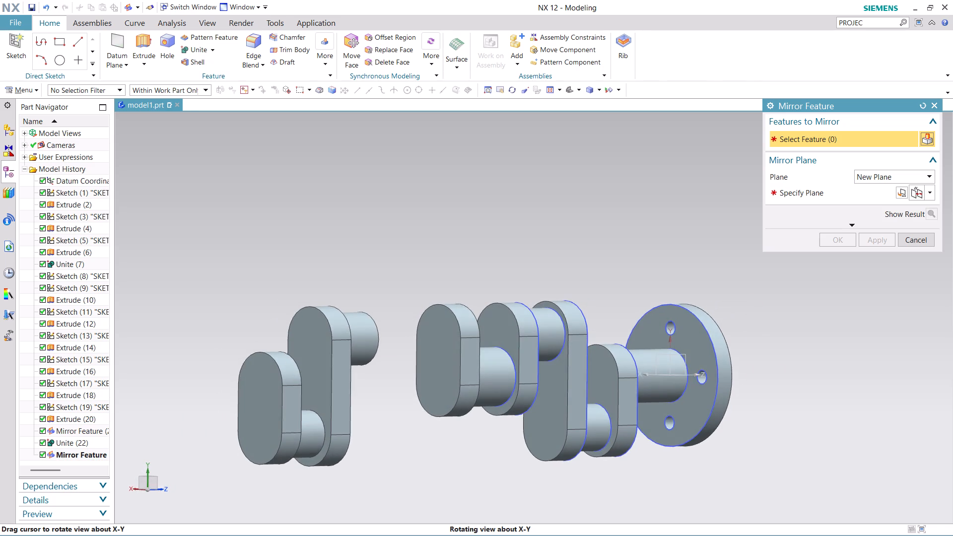
middle_click_drag(431, 312, 420, 312)
scroll(420, 312, "up", 1)
scroll(595, 300, "down", 3)
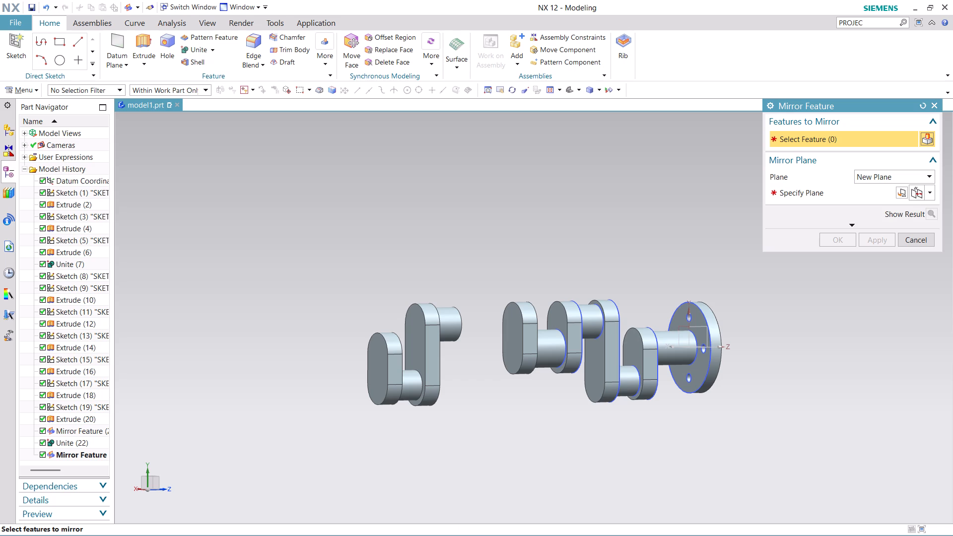
middle_click_drag(476, 424, 576, 417)
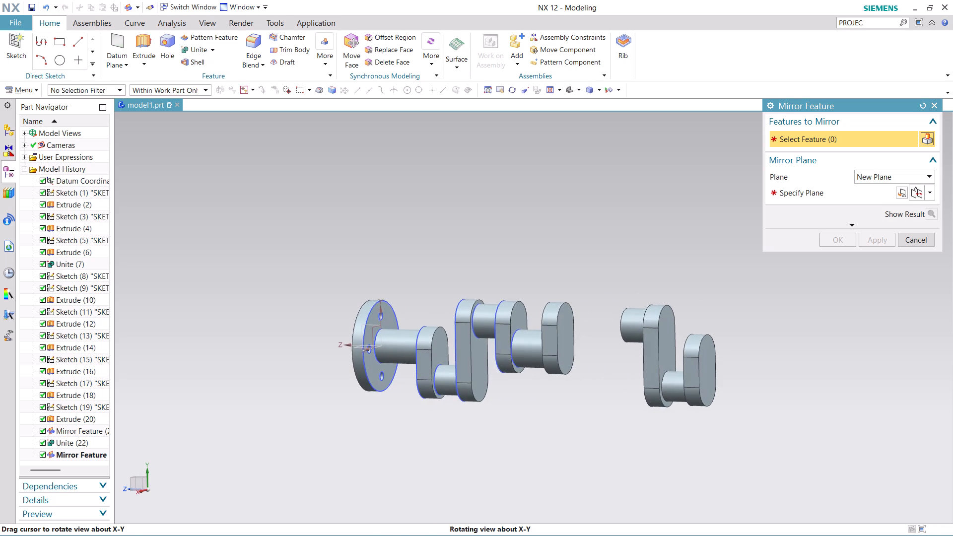
middle_click_drag(576, 417, 582, 422)
scroll(747, 379, "up", 1)
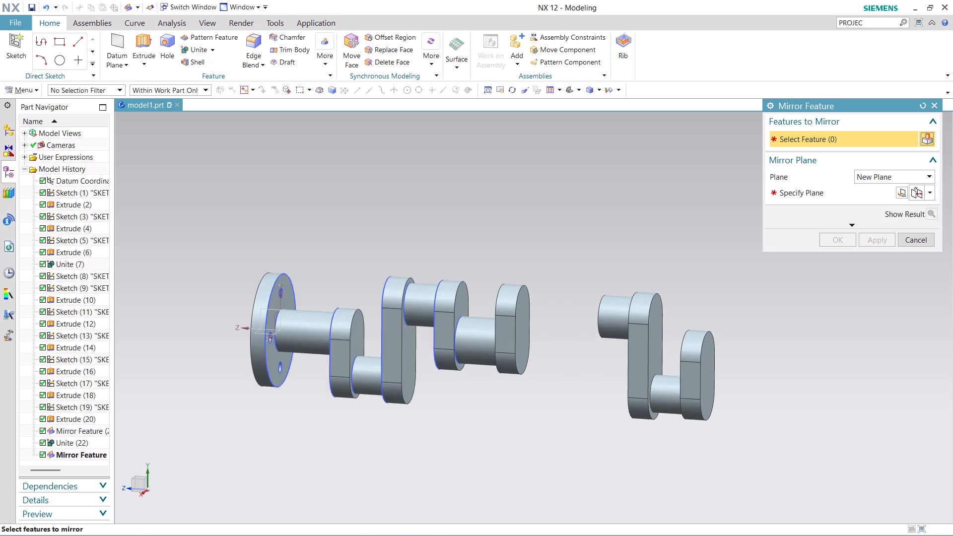
middle_click_drag(747, 379, 767, 370)
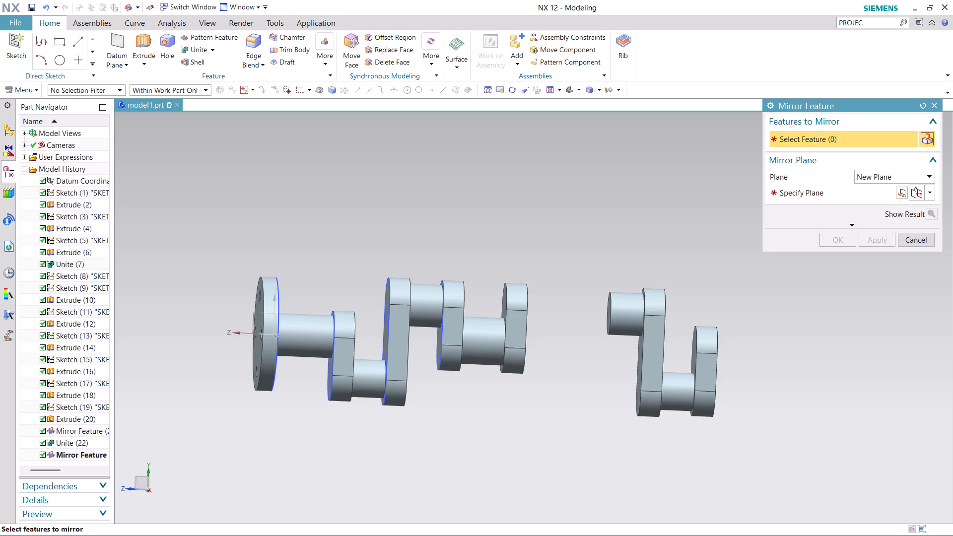
scroll(719, 334, "up", 2)
scroll(713, 329, "down", 3)
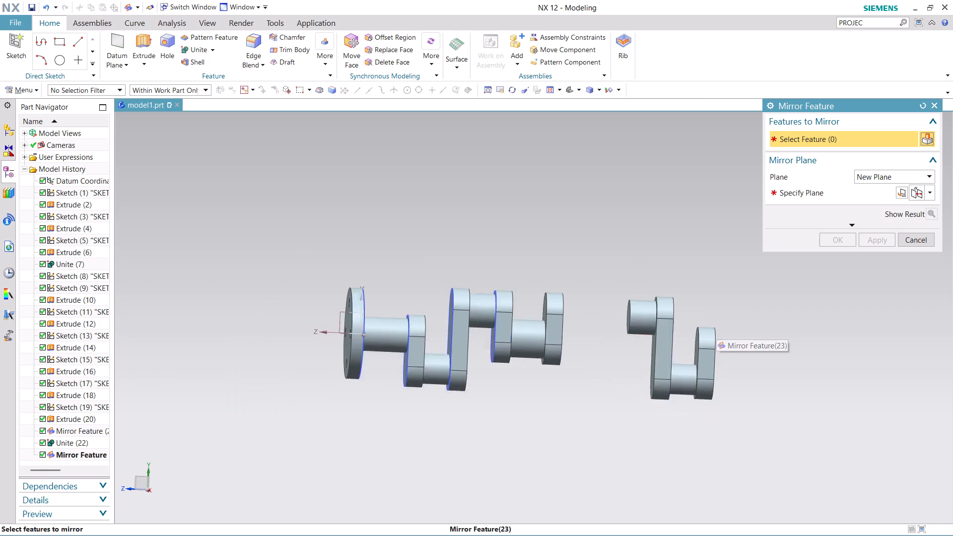
scroll(714, 332, "down", 1)
middle_click_drag(763, 333, 729, 344)
scroll(676, 299, "up", 4)
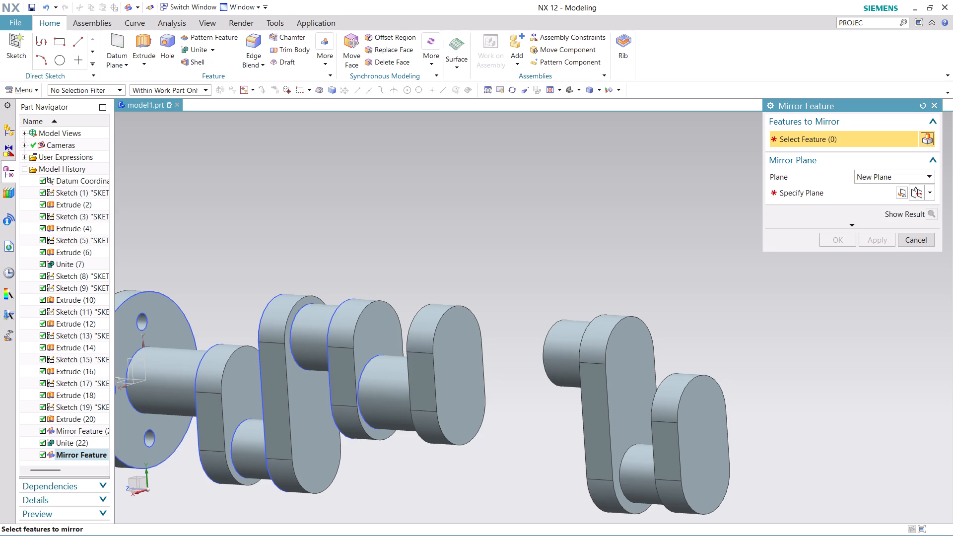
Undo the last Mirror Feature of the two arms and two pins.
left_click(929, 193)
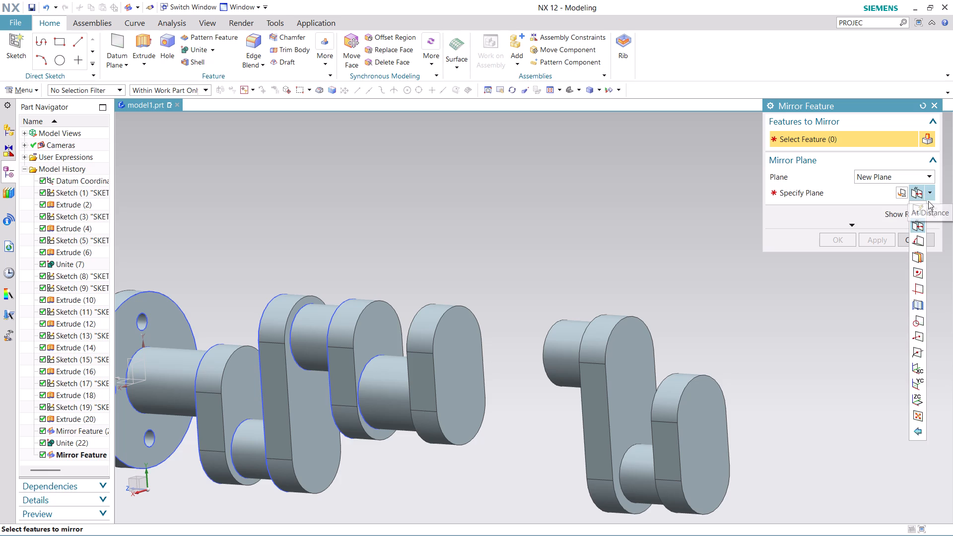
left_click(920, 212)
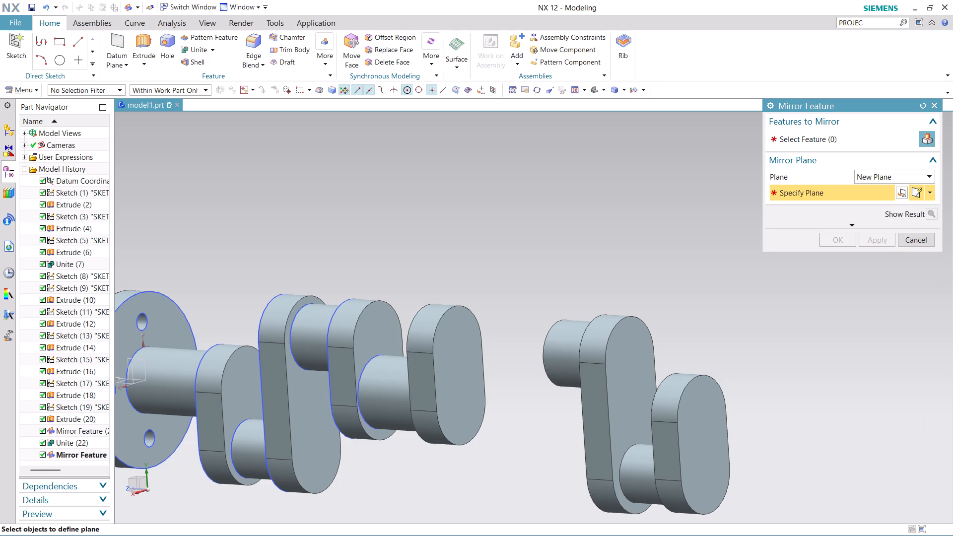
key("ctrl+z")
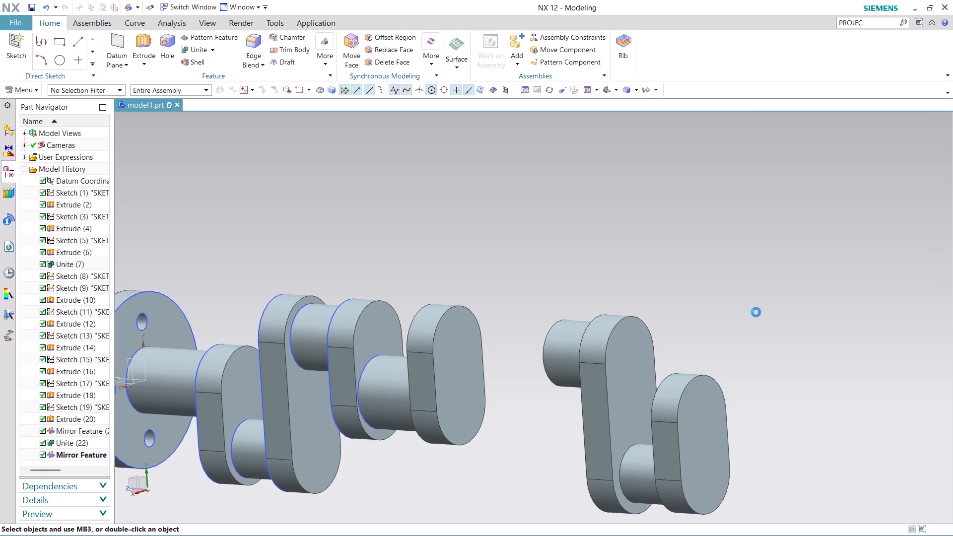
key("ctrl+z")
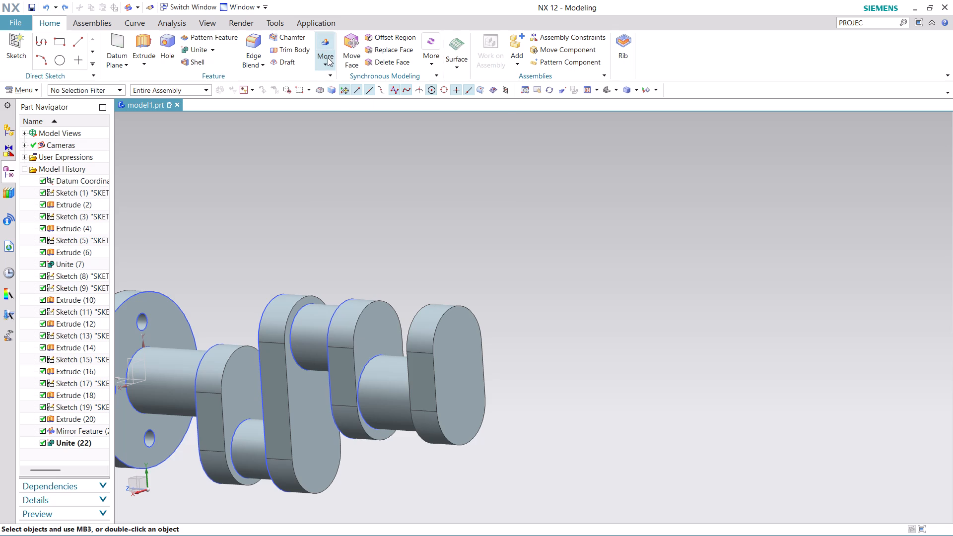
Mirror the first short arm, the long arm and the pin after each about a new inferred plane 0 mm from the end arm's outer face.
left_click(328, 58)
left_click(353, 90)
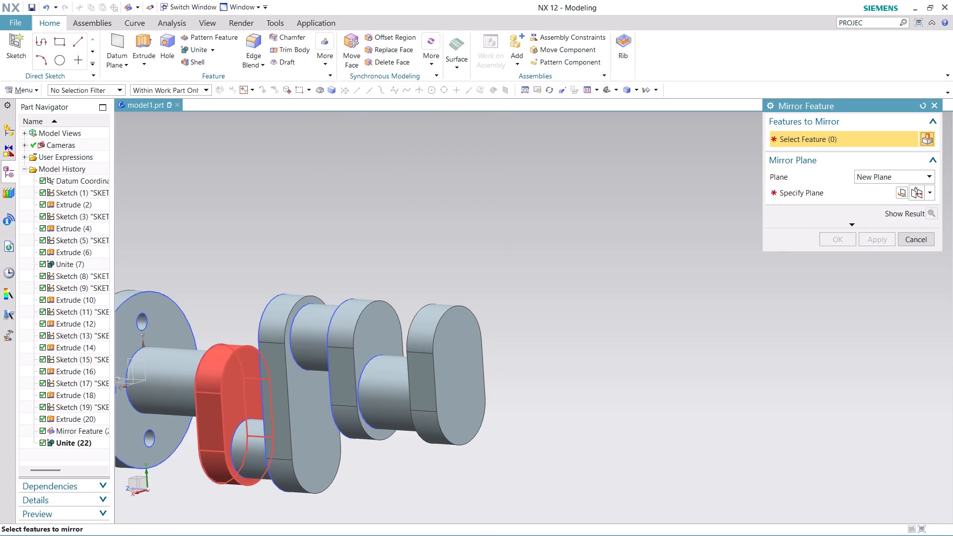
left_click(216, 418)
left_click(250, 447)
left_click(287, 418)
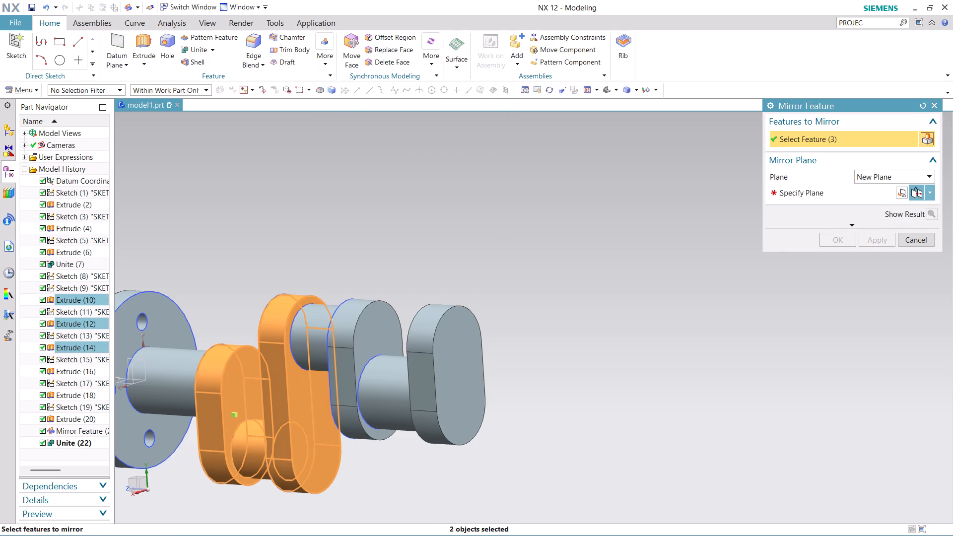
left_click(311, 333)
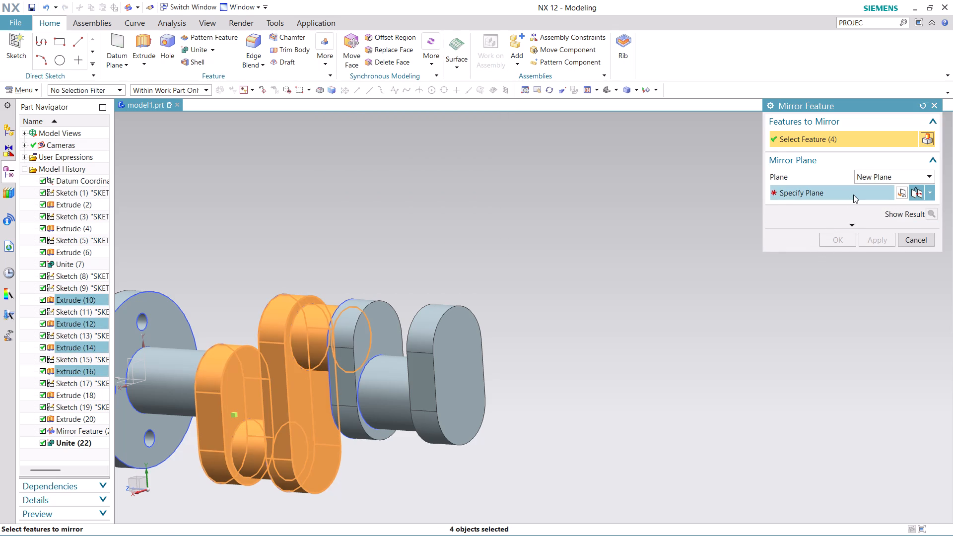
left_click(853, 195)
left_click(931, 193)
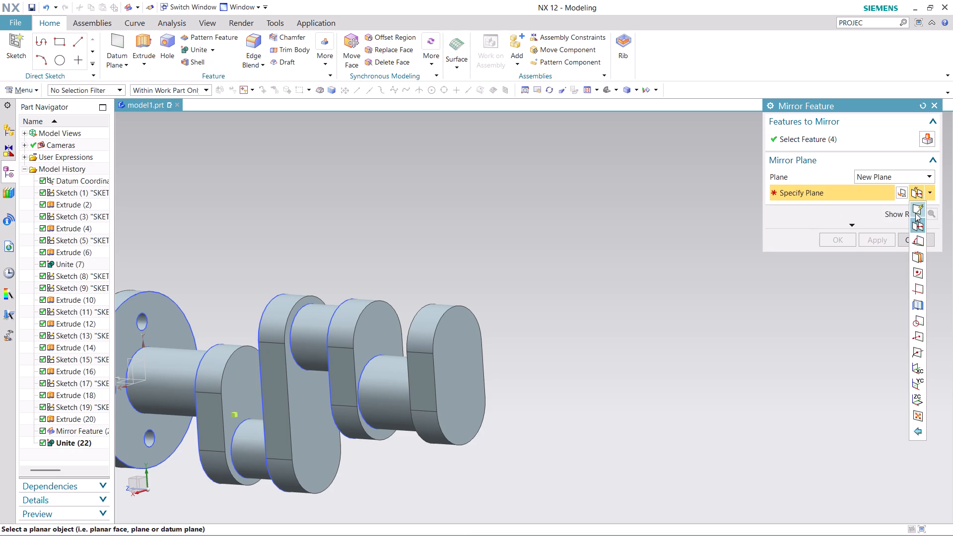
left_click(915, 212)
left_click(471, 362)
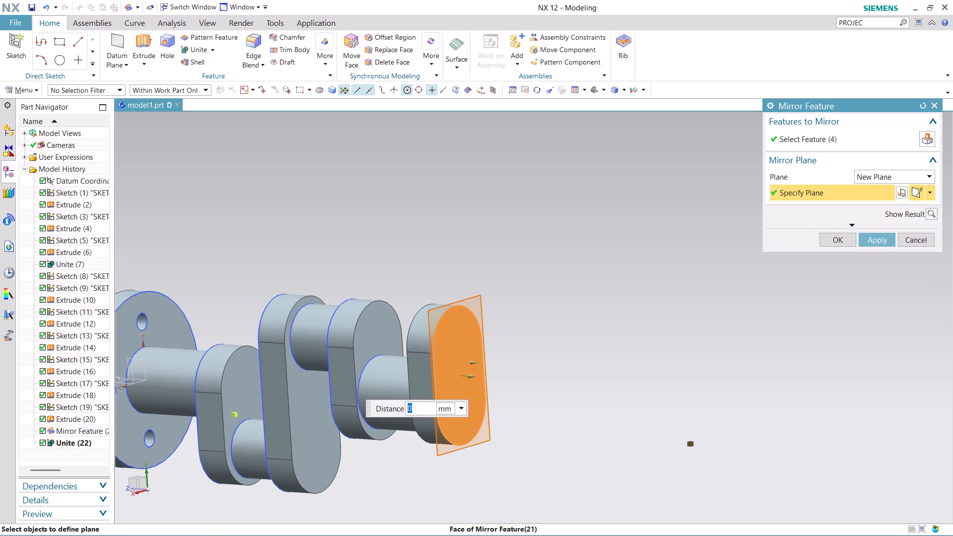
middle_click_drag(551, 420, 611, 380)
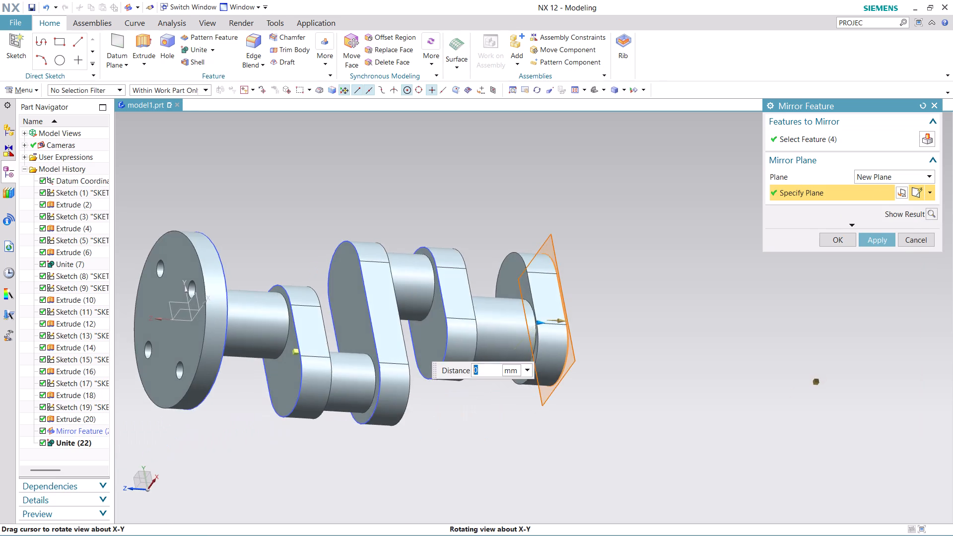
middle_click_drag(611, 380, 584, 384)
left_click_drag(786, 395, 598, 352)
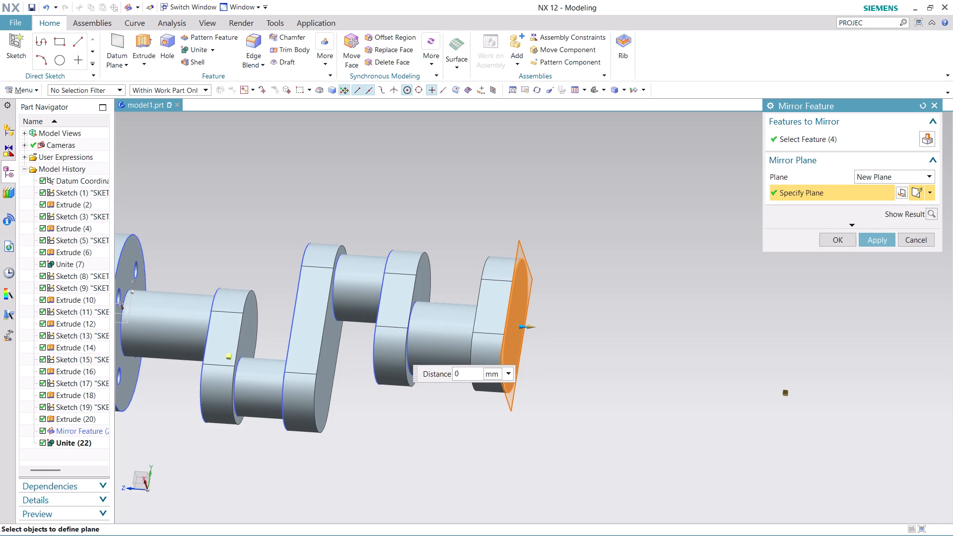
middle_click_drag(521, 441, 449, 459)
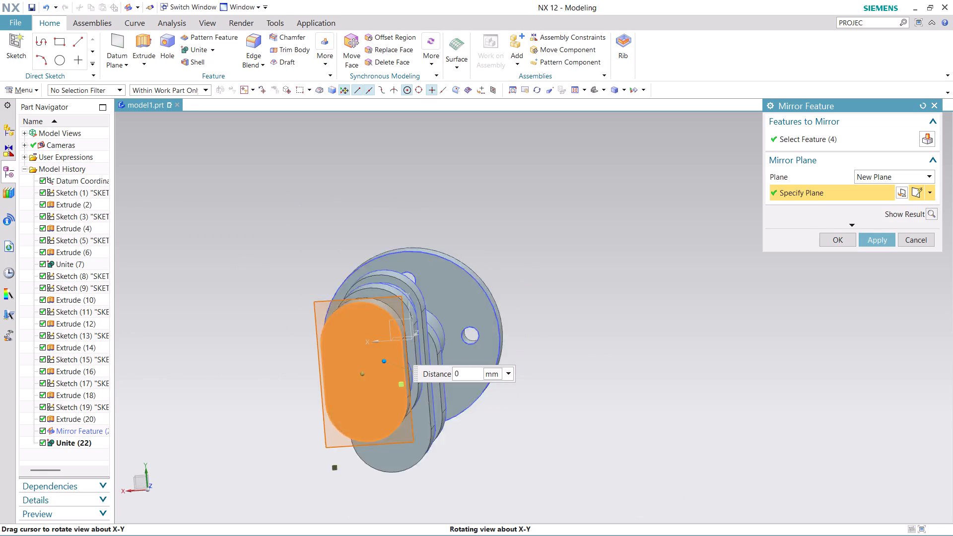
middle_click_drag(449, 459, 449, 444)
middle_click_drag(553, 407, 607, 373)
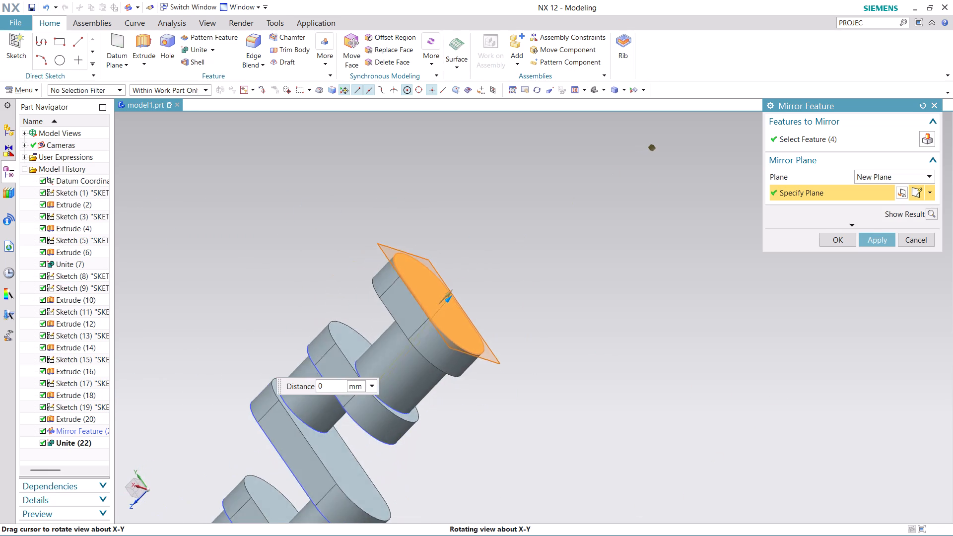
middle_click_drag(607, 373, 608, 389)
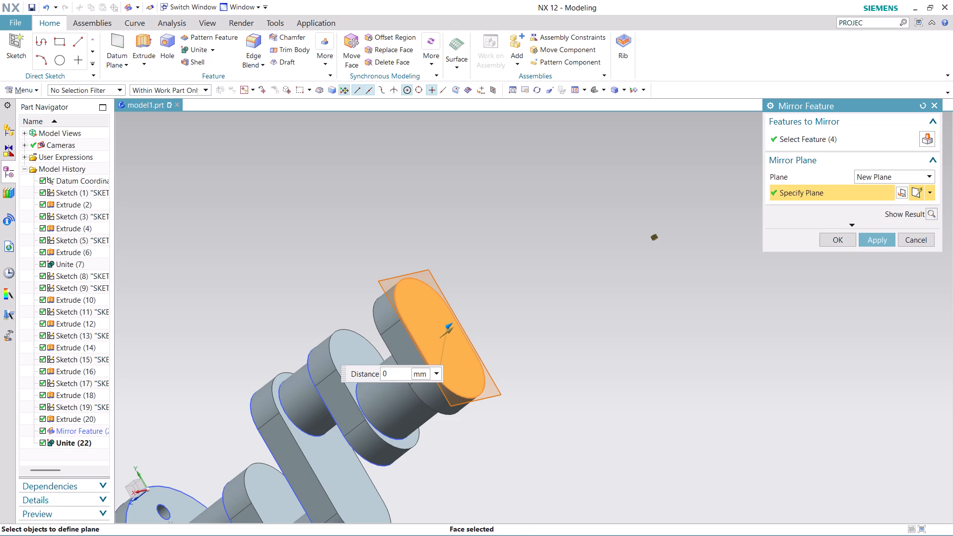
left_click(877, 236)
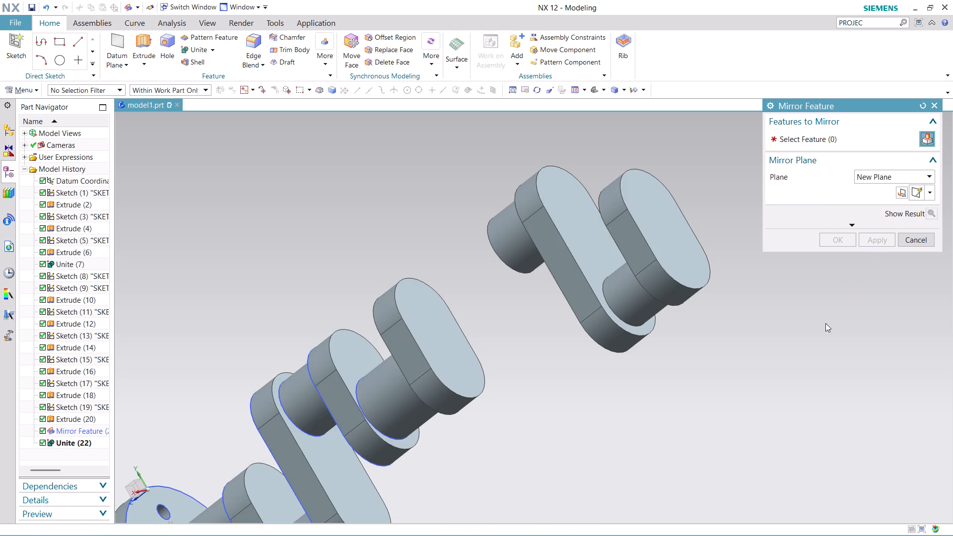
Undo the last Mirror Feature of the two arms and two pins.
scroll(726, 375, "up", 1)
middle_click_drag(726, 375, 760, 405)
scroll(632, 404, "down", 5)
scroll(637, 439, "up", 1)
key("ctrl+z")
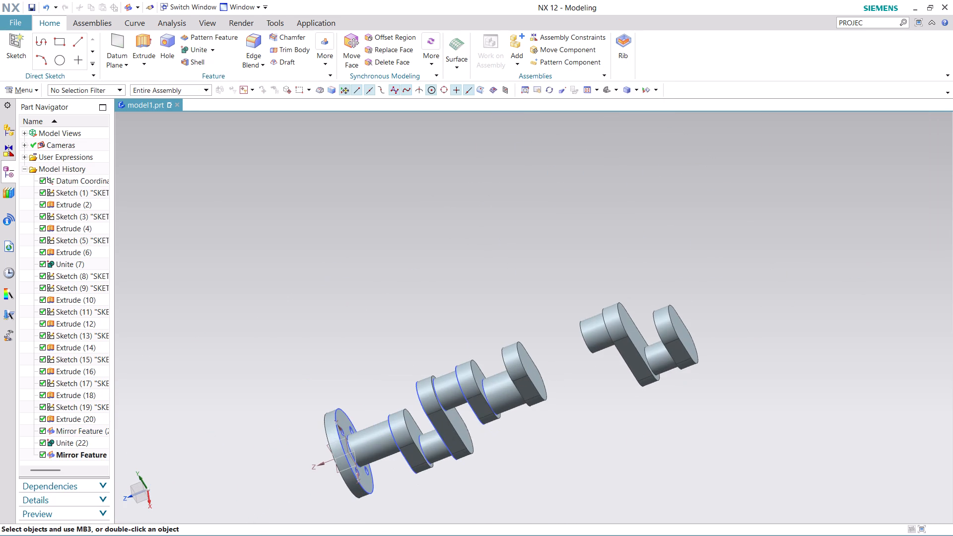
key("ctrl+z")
Examine the shaft from several angles, checking the end arm and the pin between the long arm and the second short arm.
middle_click_drag(625, 421, 545, 422)
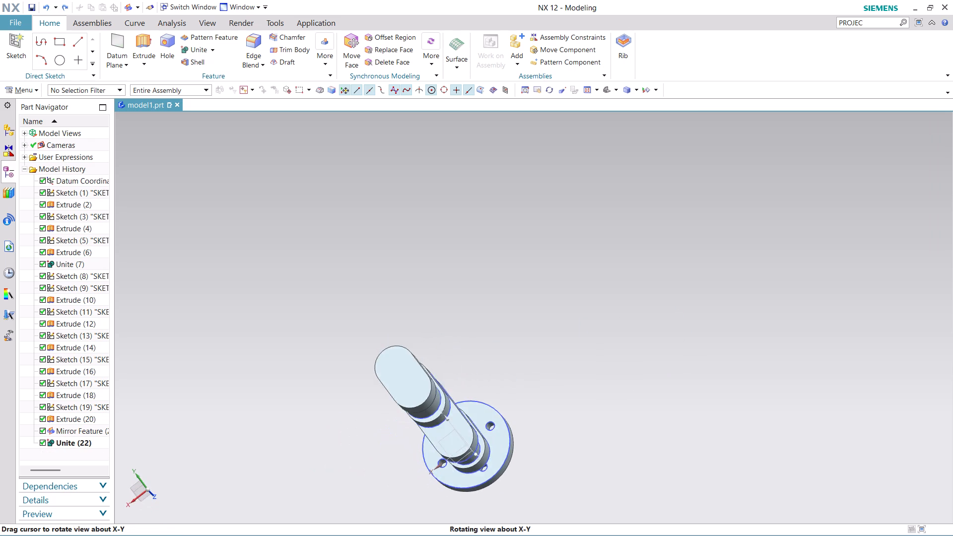
middle_click_drag(545, 422, 545, 422)
middle_click_drag(507, 392, 560, 375)
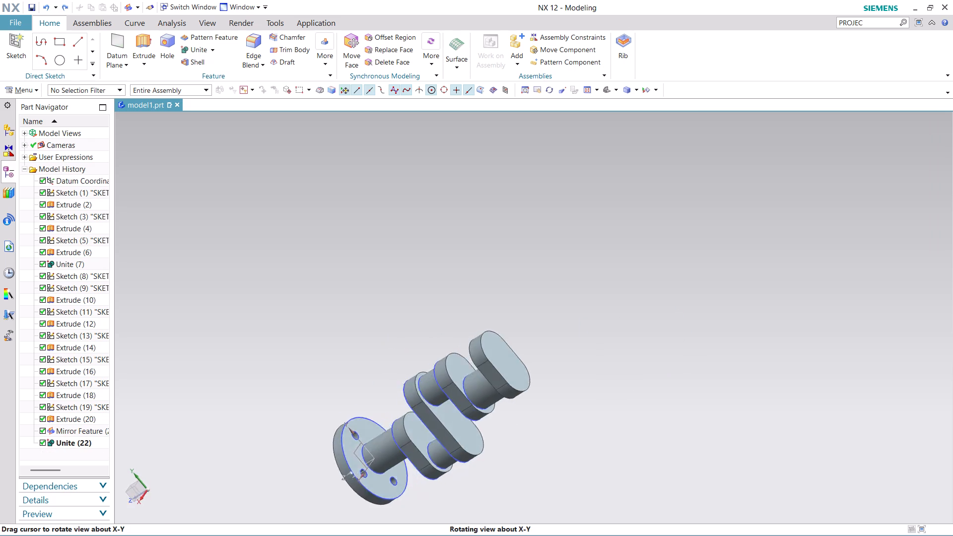
middle_click_drag(560, 375, 571, 352)
scroll(583, 359, "up", 1)
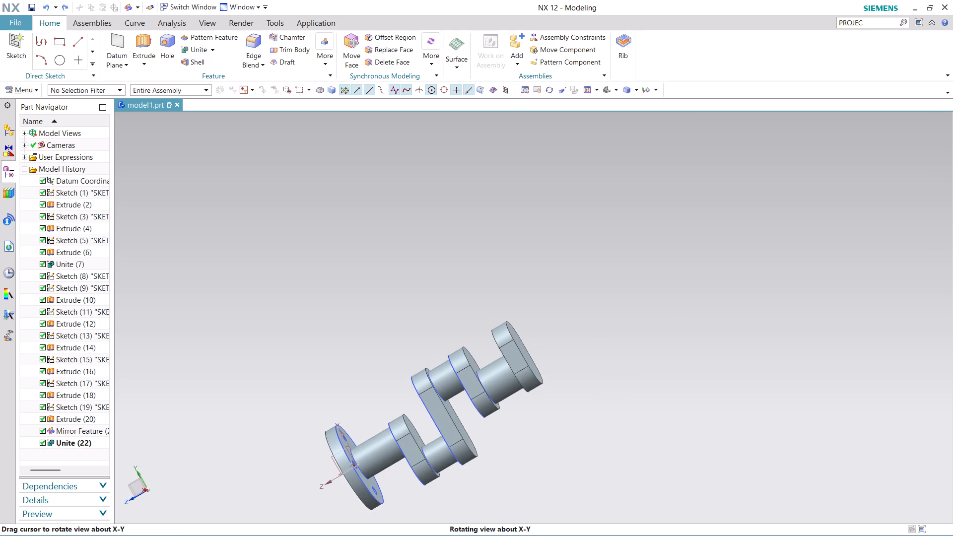
scroll(525, 423, "up", 3)
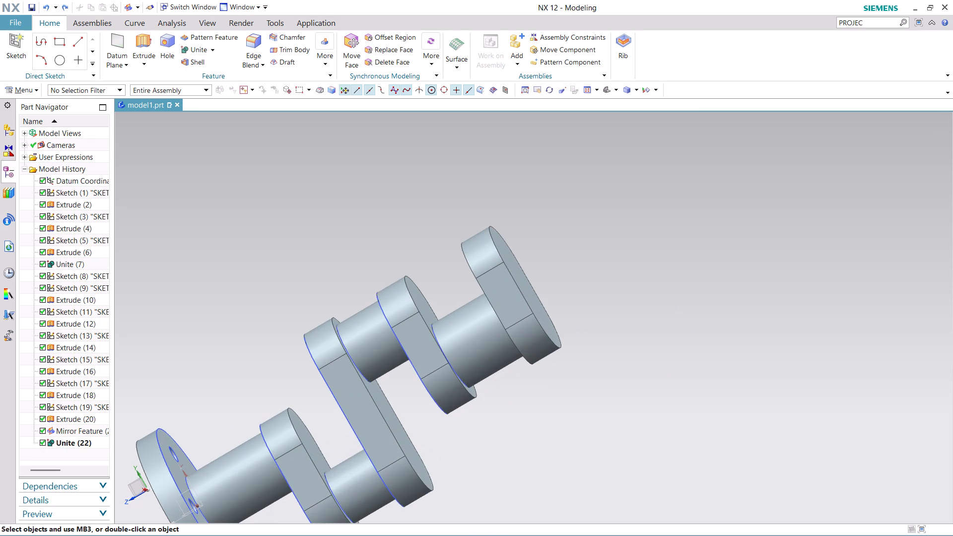
scroll(522, 419, "down", 1)
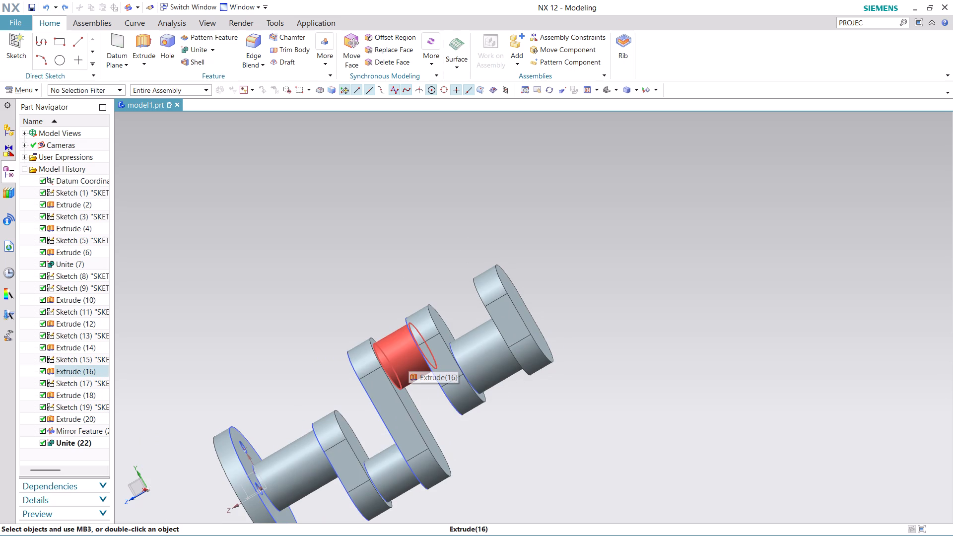
left_click(407, 360)
key("Escape")
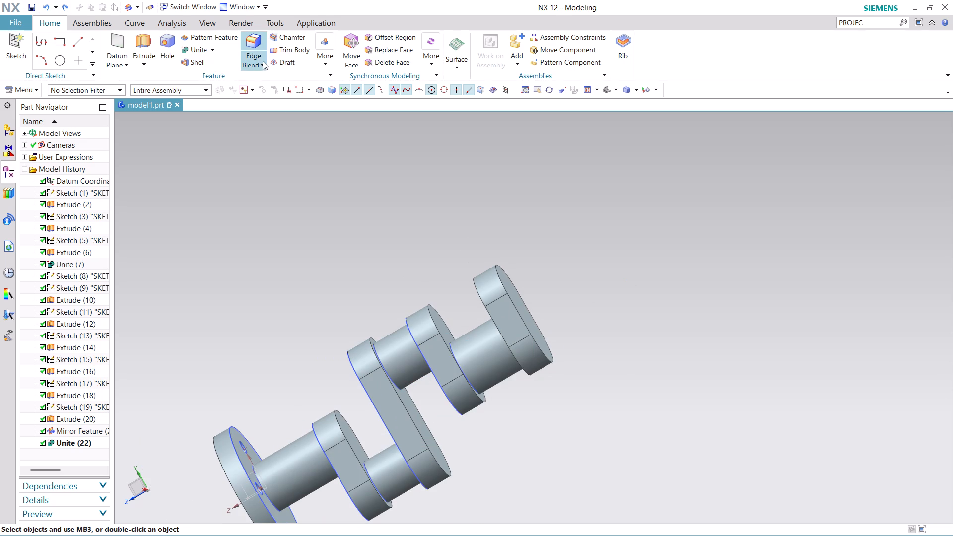
Mirror only the pin between the long arm and the second short arm about a new plane on the end arm's outer face.
left_click(323, 53)
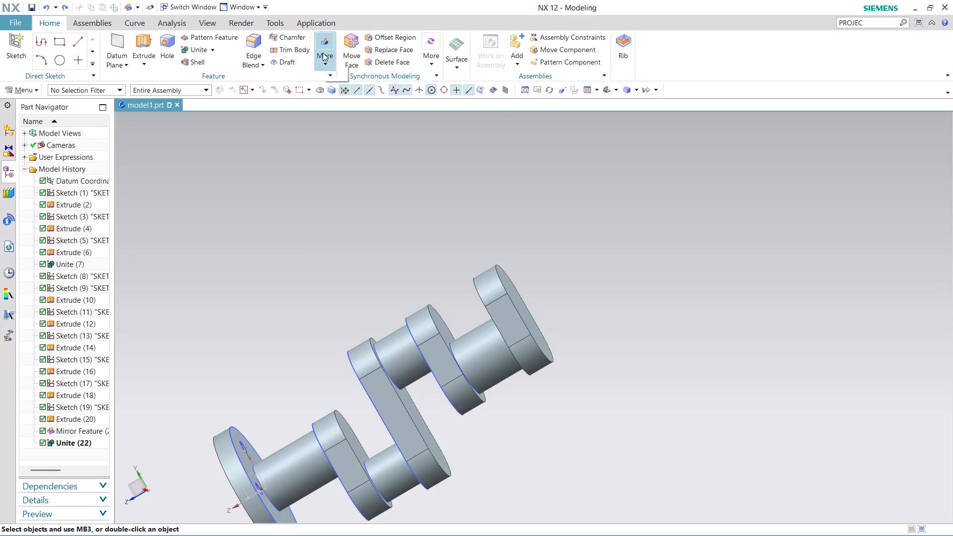
left_click(349, 95)
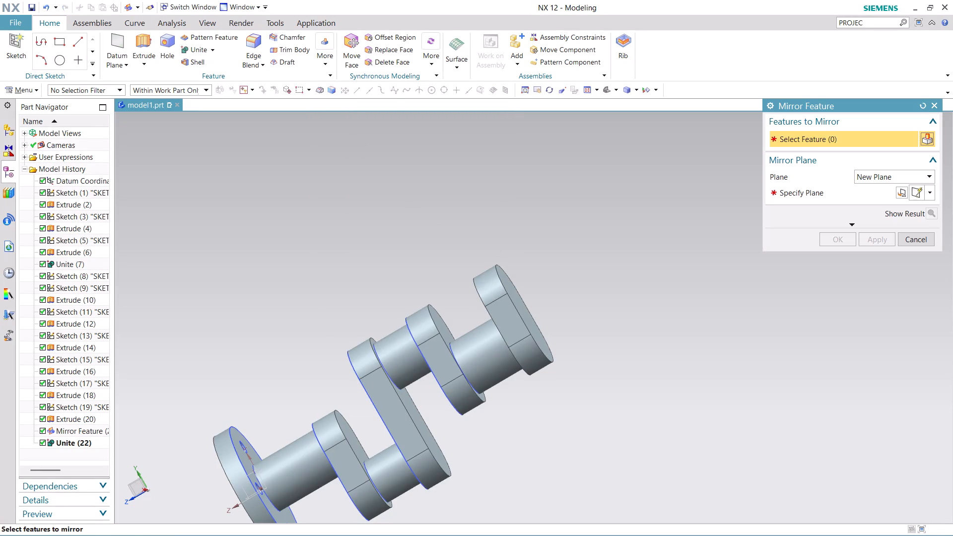
middle_click_drag(661, 282, 639, 290)
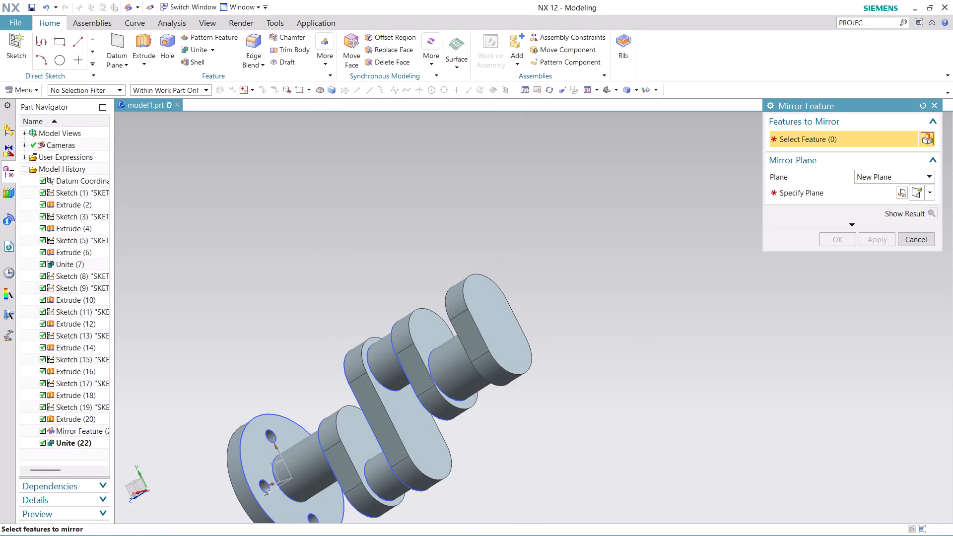
left_click(388, 371)
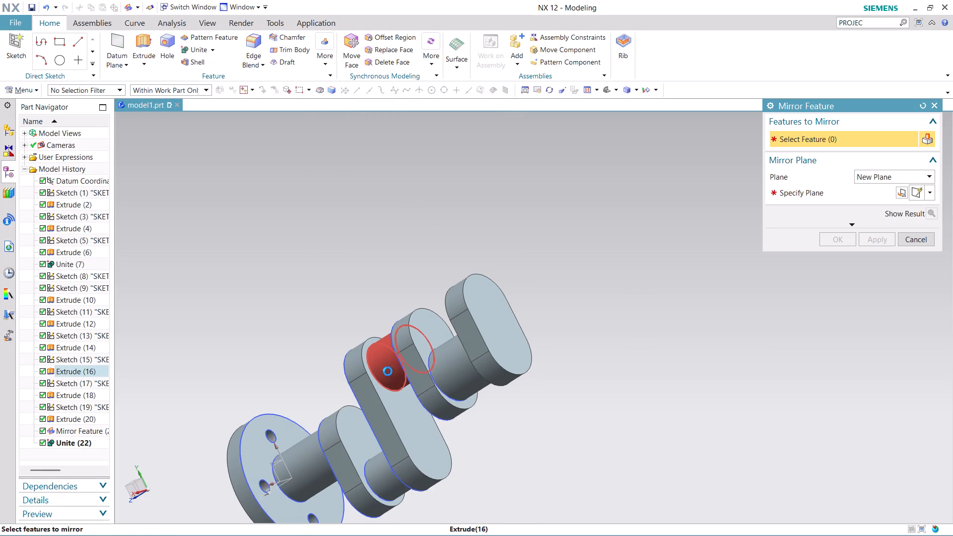
left_click(475, 386)
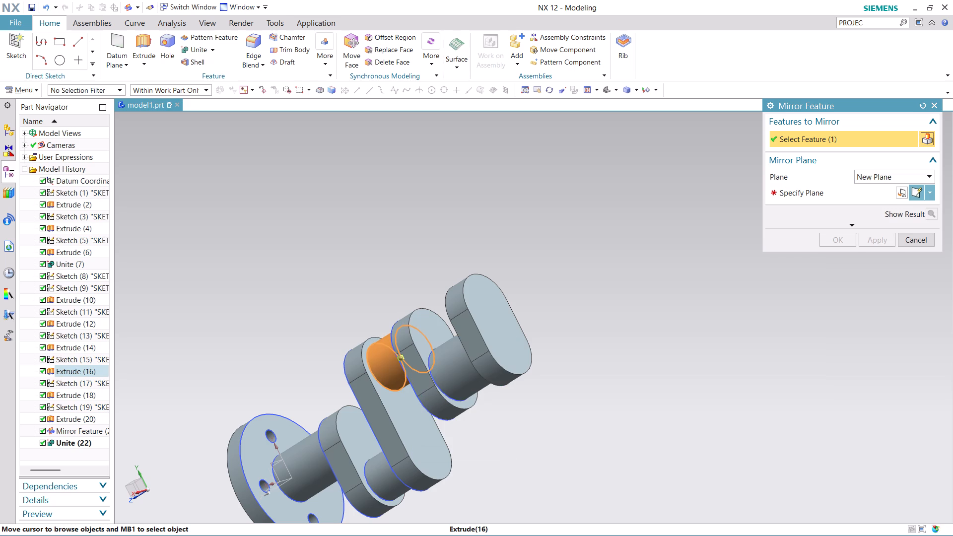
left_click(802, 194)
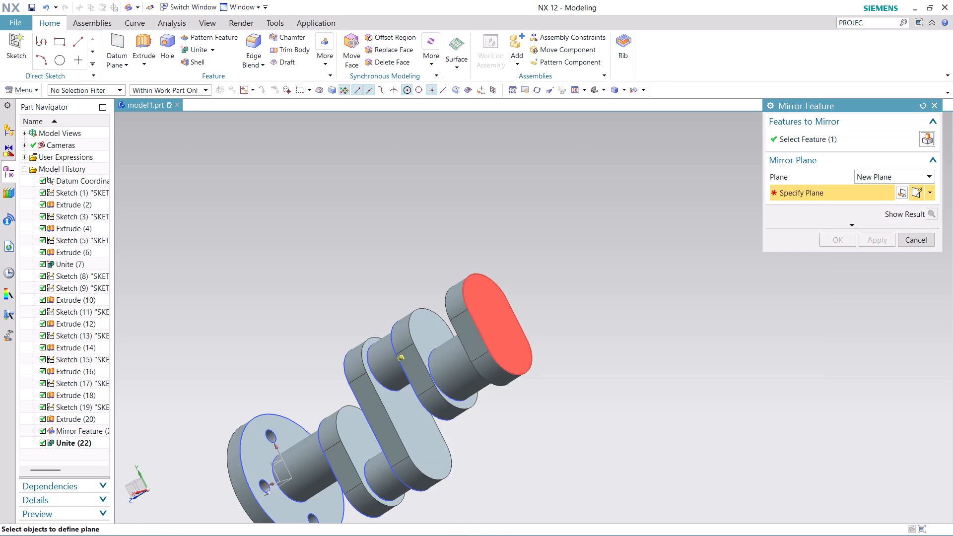
left_click(484, 305)
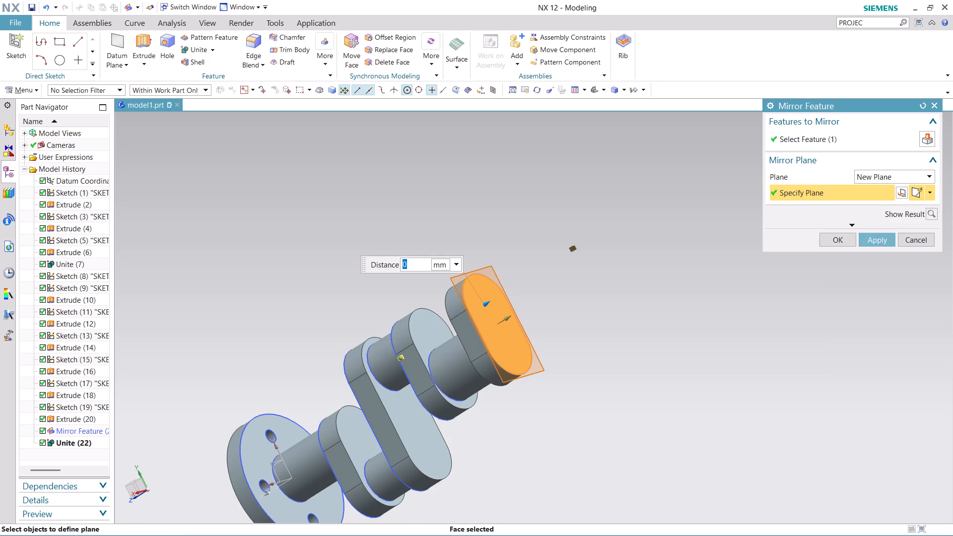
scroll(565, 344, "up", 1)
middle_click_drag(563, 343, 603, 343)
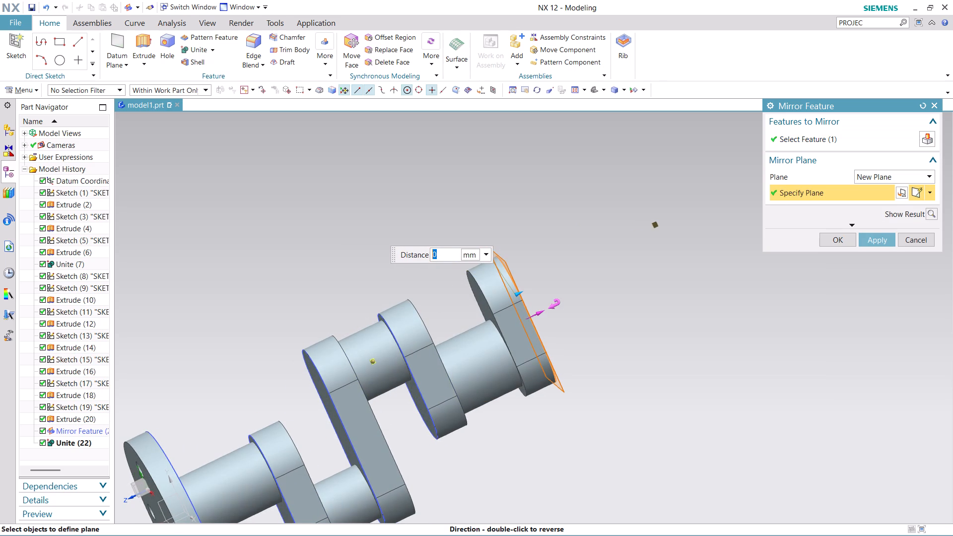
left_click(515, 292)
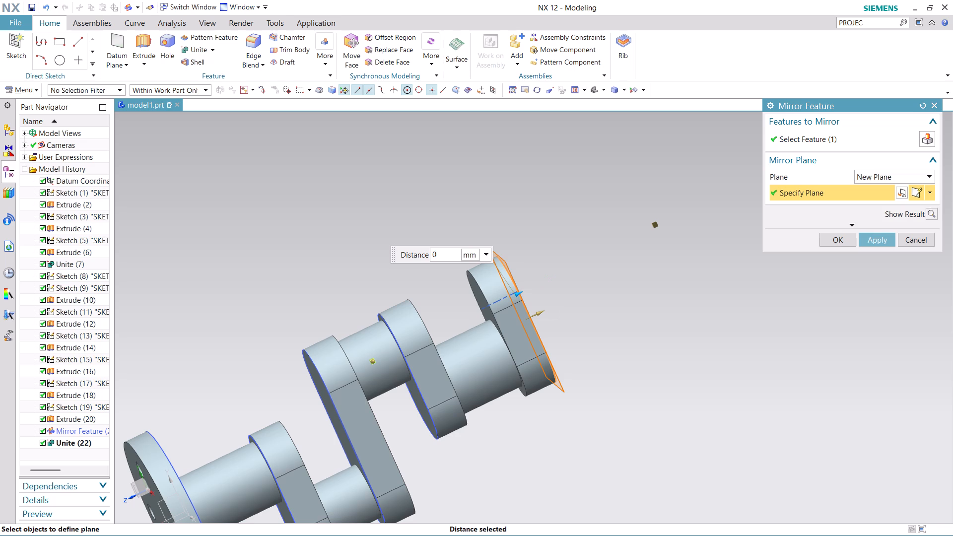
left_click(539, 311)
left_click_drag(539, 314, 478, 341)
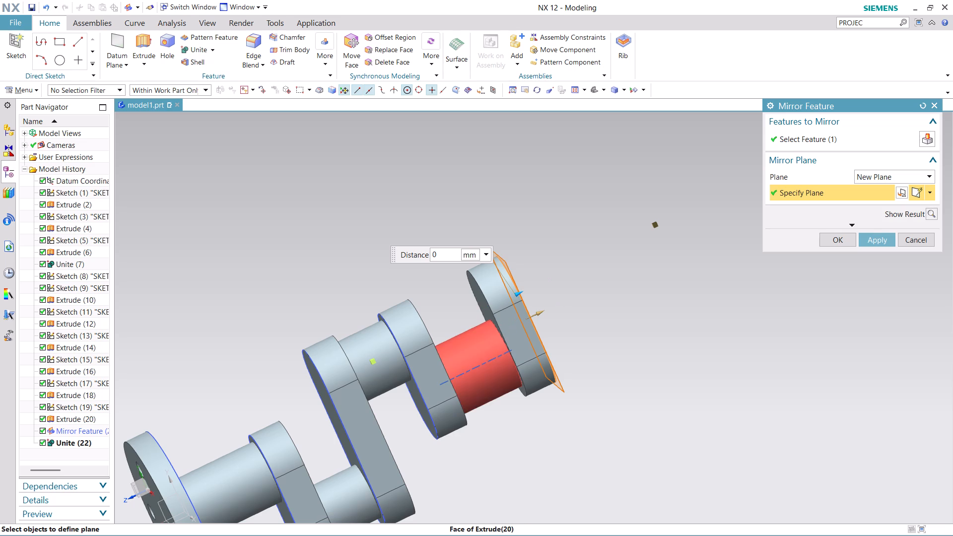
left_click_drag(518, 294, 460, 323)
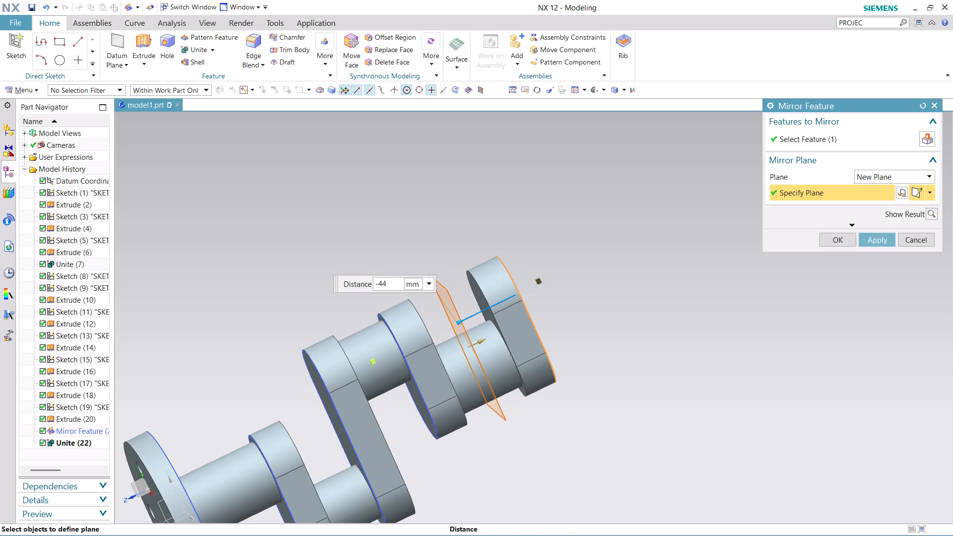
left_click_drag(460, 323, 441, 339)
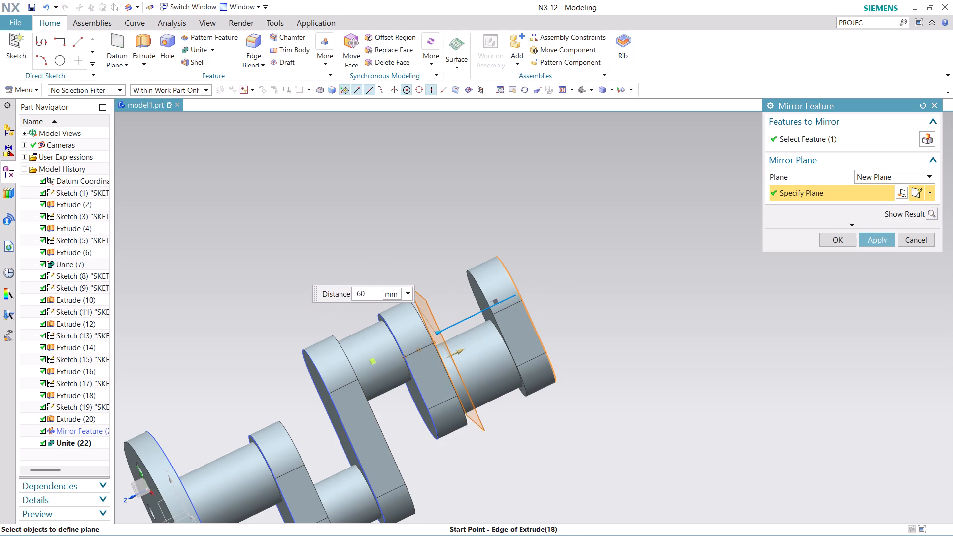
left_click_drag(441, 339, 513, 303)
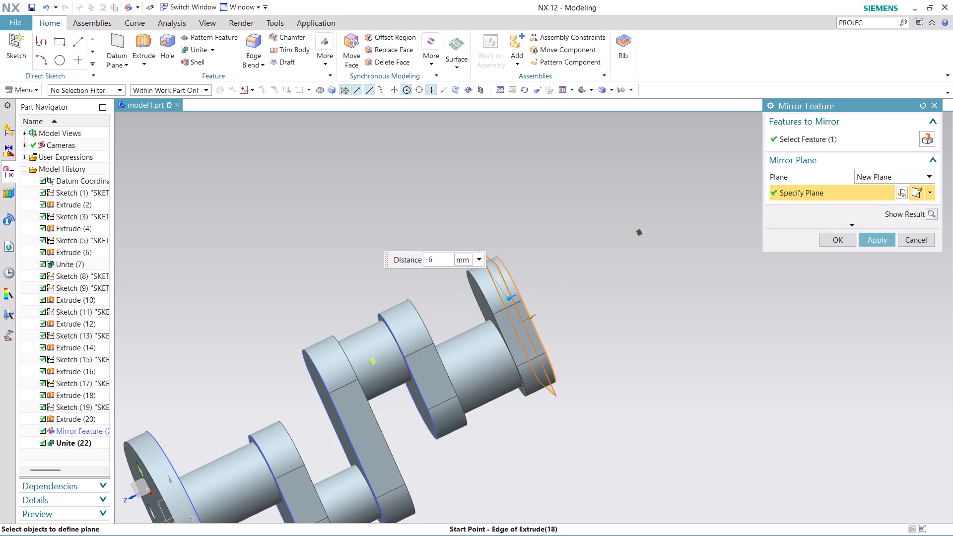
left_click_drag(513, 303, 521, 301)
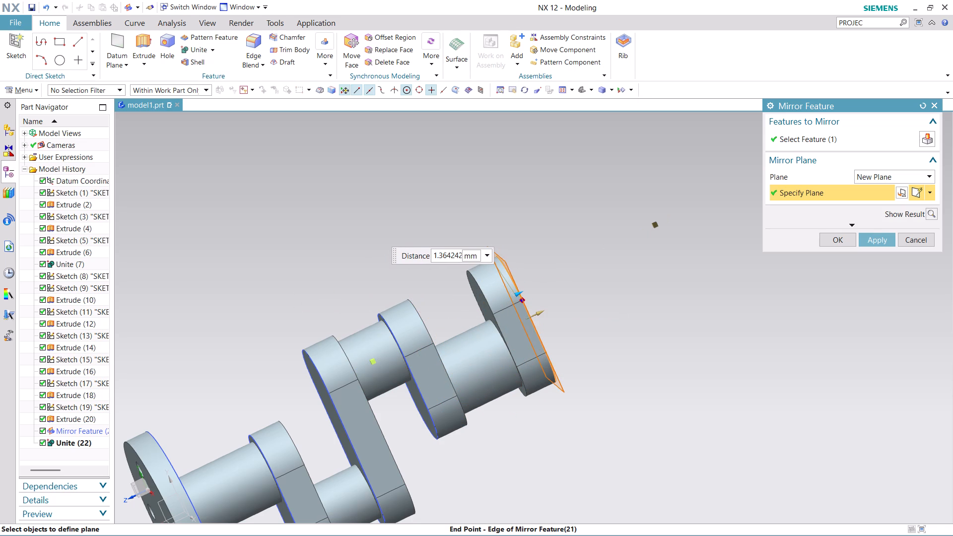
left_click_drag(521, 301, 525, 301)
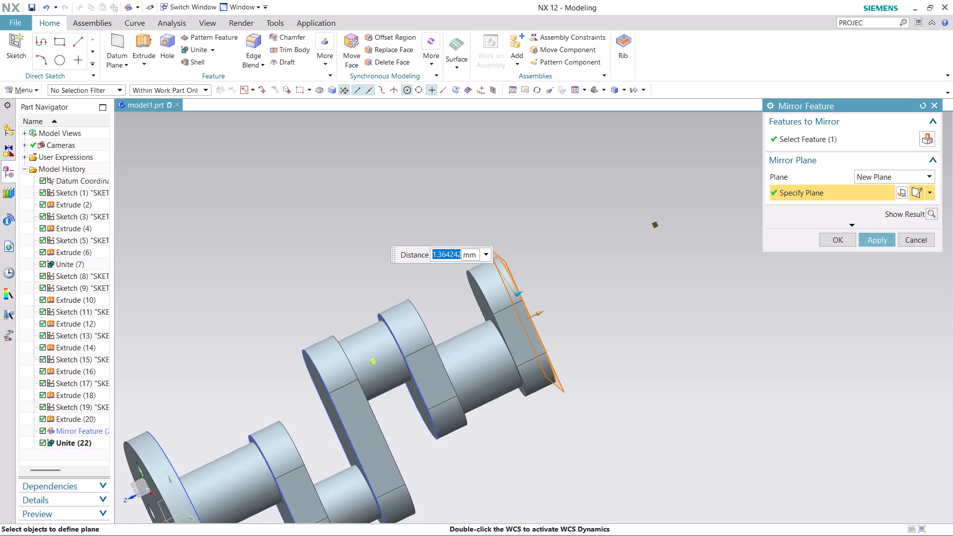
left_click(873, 237)
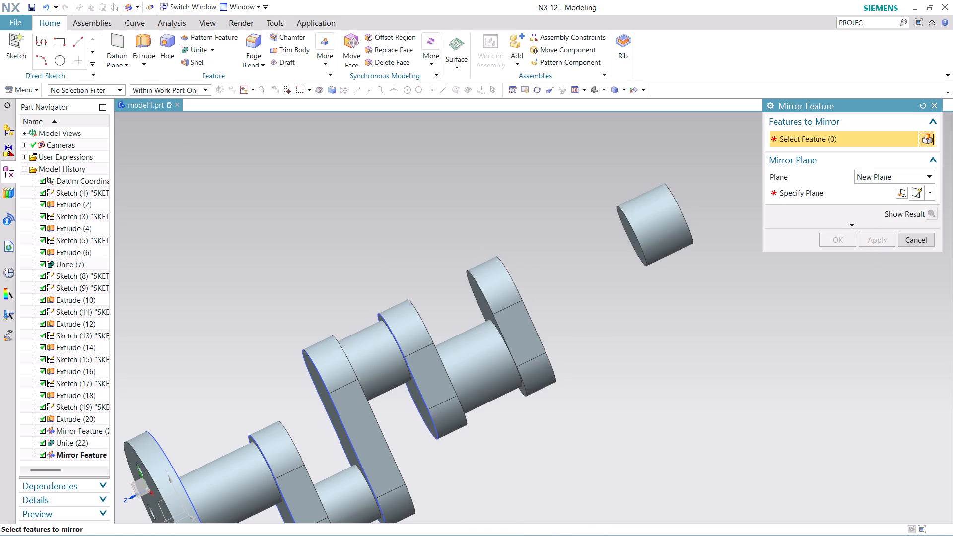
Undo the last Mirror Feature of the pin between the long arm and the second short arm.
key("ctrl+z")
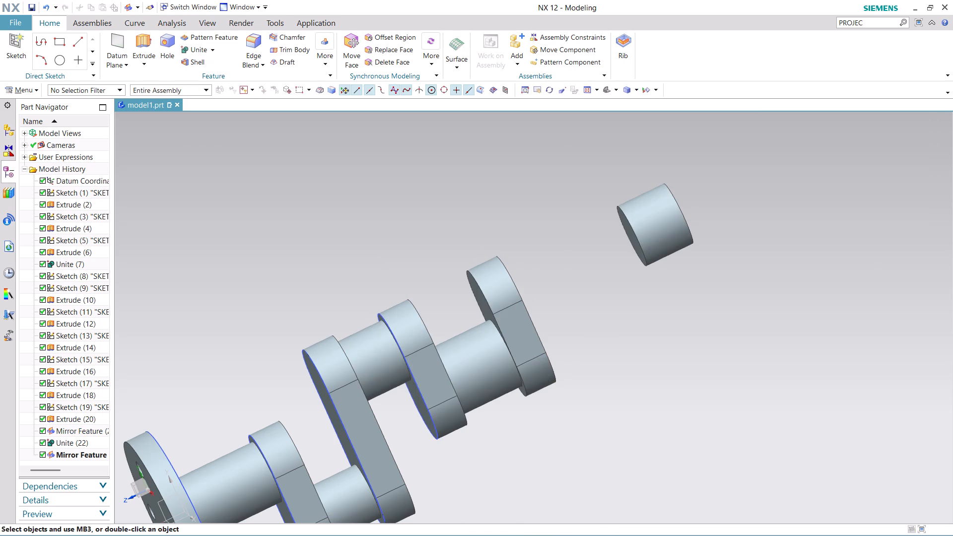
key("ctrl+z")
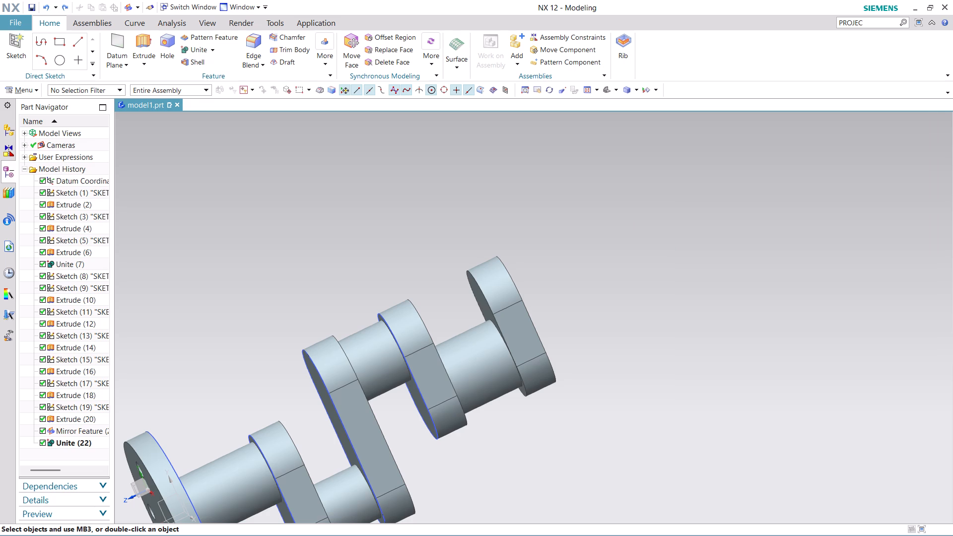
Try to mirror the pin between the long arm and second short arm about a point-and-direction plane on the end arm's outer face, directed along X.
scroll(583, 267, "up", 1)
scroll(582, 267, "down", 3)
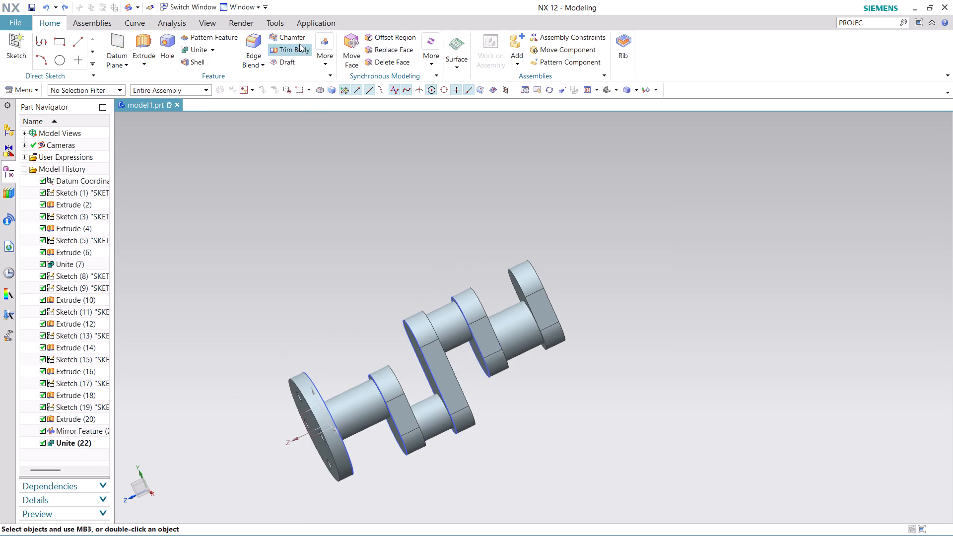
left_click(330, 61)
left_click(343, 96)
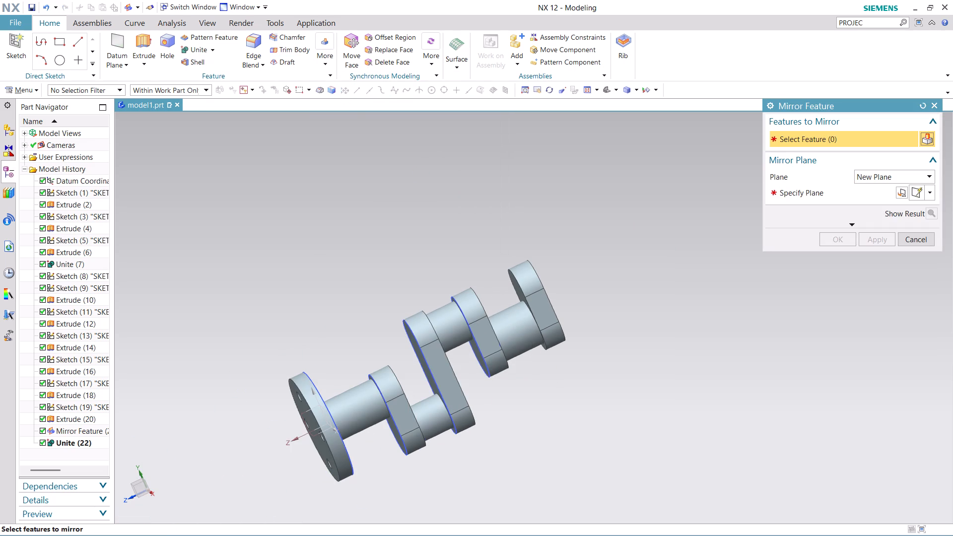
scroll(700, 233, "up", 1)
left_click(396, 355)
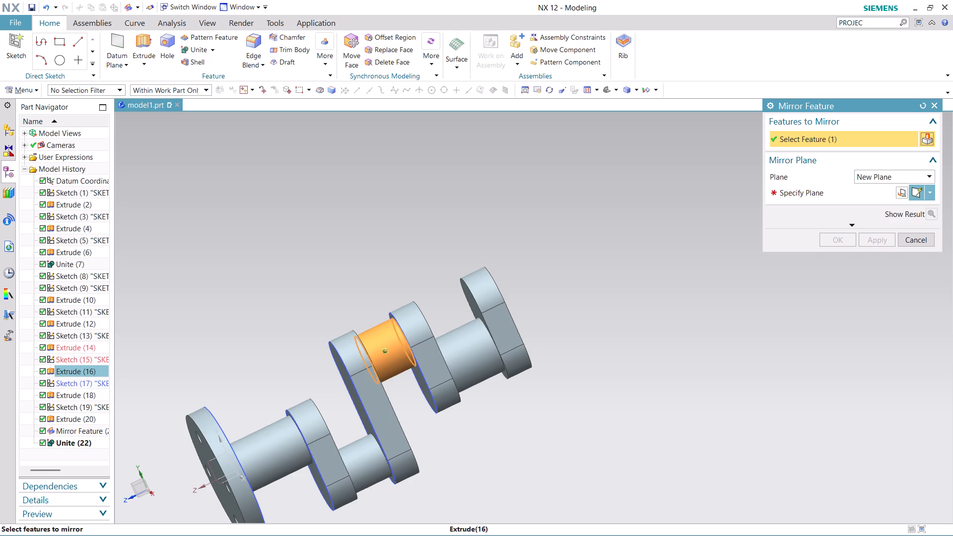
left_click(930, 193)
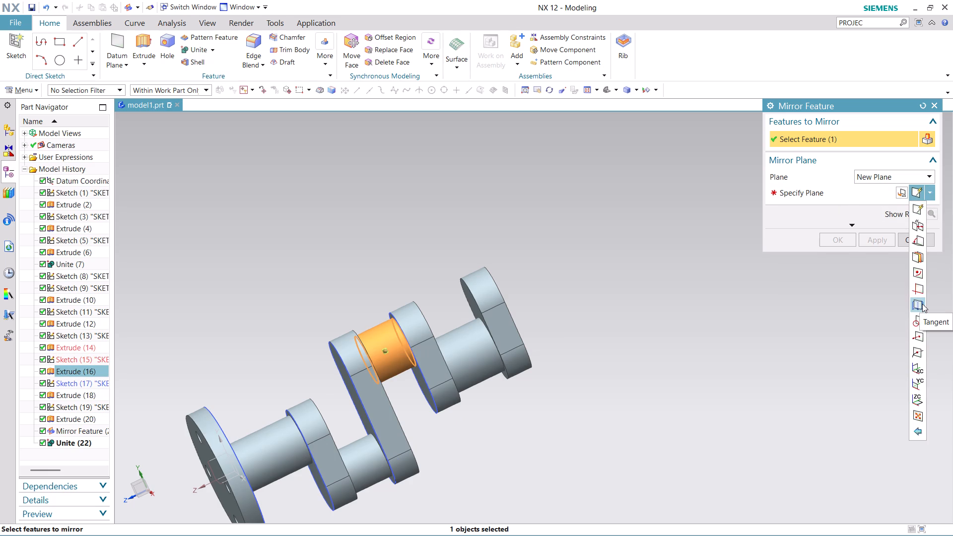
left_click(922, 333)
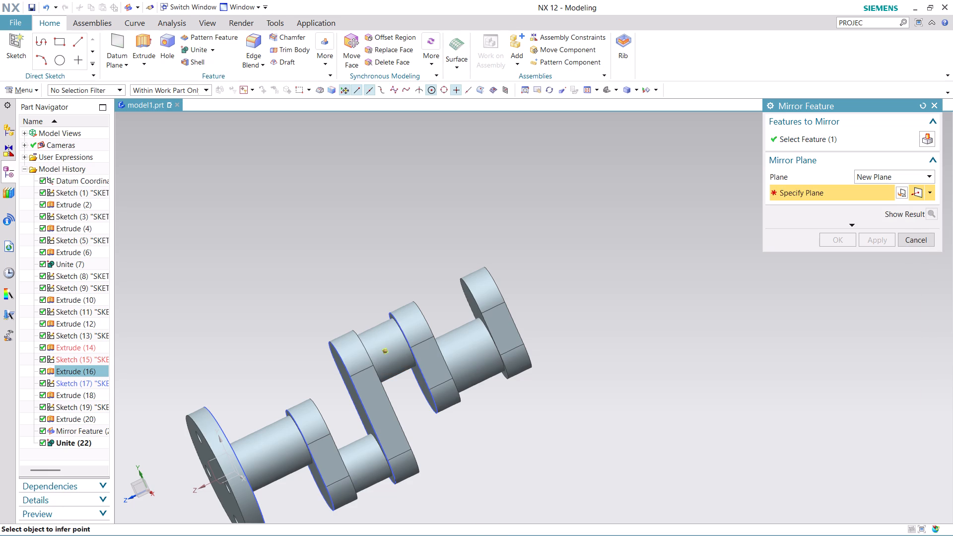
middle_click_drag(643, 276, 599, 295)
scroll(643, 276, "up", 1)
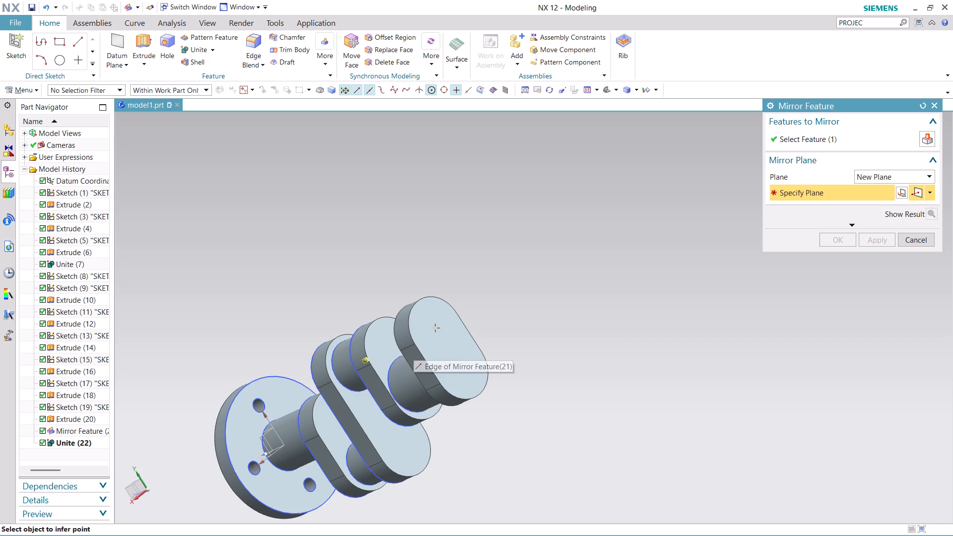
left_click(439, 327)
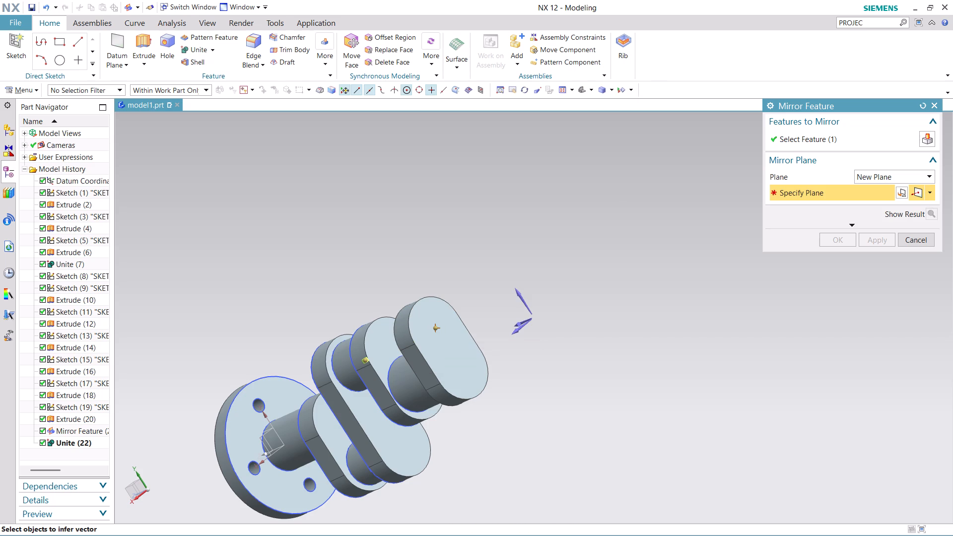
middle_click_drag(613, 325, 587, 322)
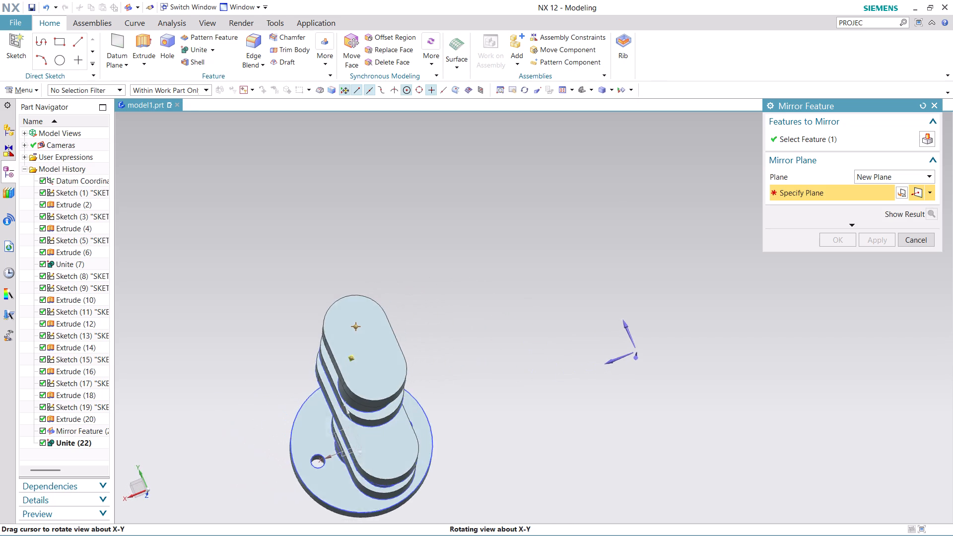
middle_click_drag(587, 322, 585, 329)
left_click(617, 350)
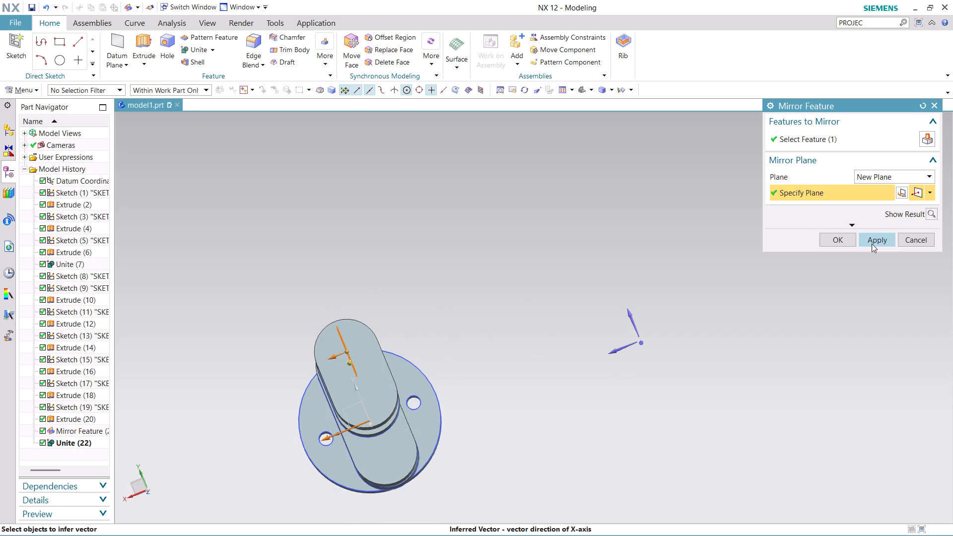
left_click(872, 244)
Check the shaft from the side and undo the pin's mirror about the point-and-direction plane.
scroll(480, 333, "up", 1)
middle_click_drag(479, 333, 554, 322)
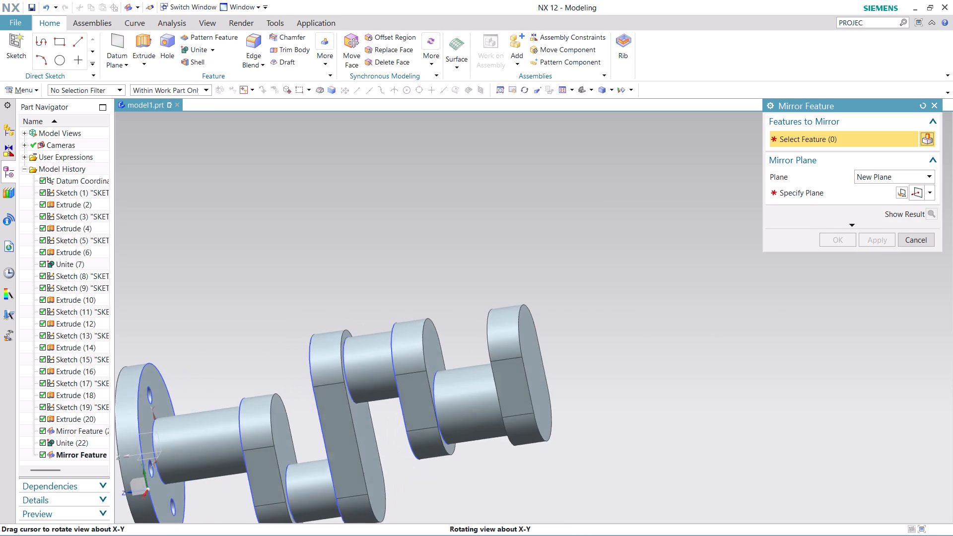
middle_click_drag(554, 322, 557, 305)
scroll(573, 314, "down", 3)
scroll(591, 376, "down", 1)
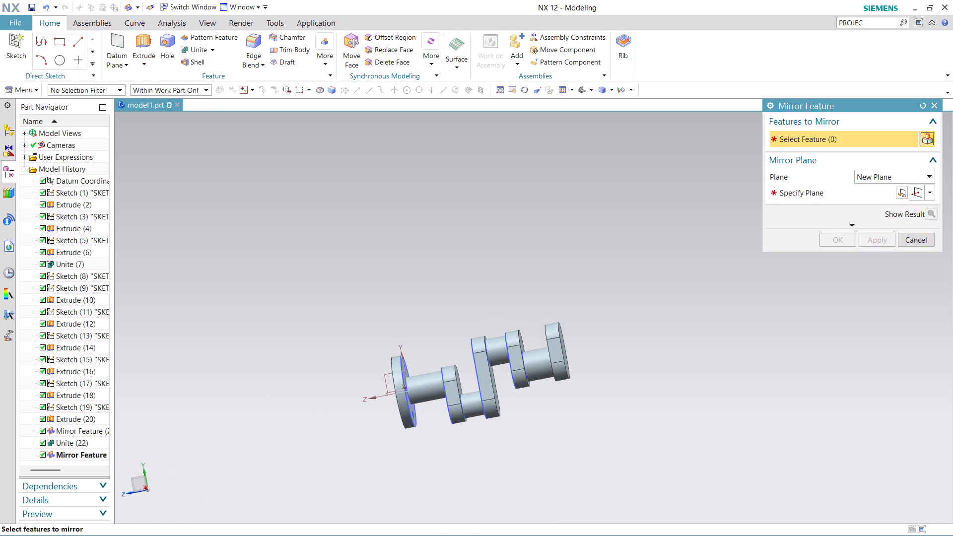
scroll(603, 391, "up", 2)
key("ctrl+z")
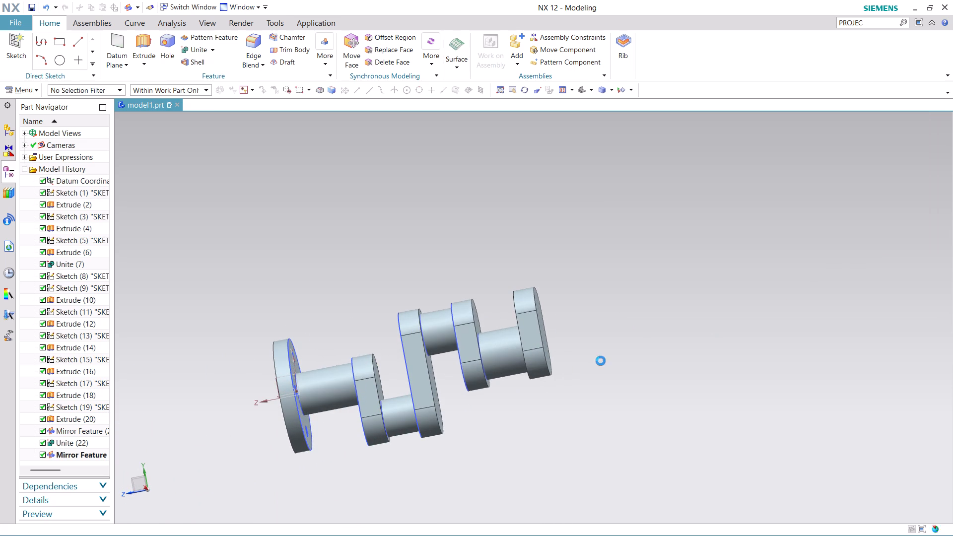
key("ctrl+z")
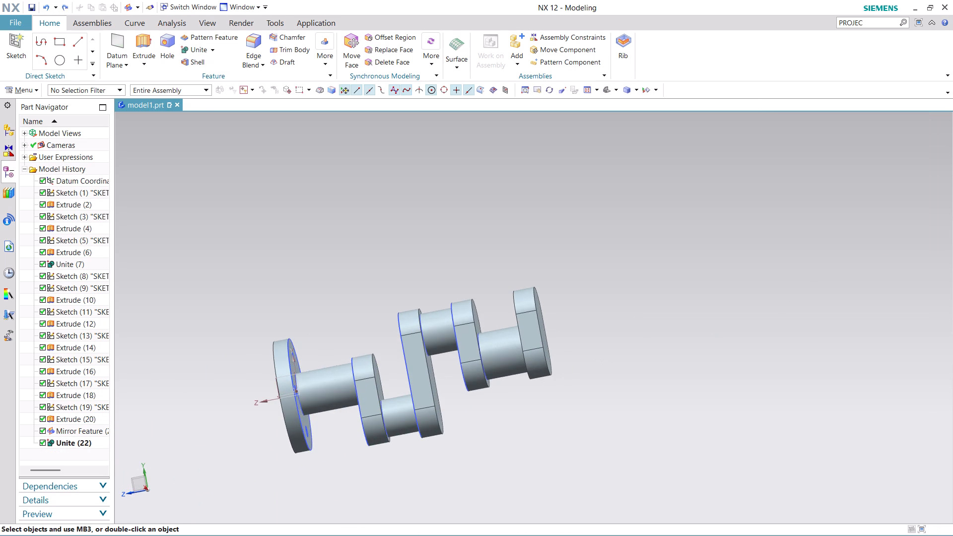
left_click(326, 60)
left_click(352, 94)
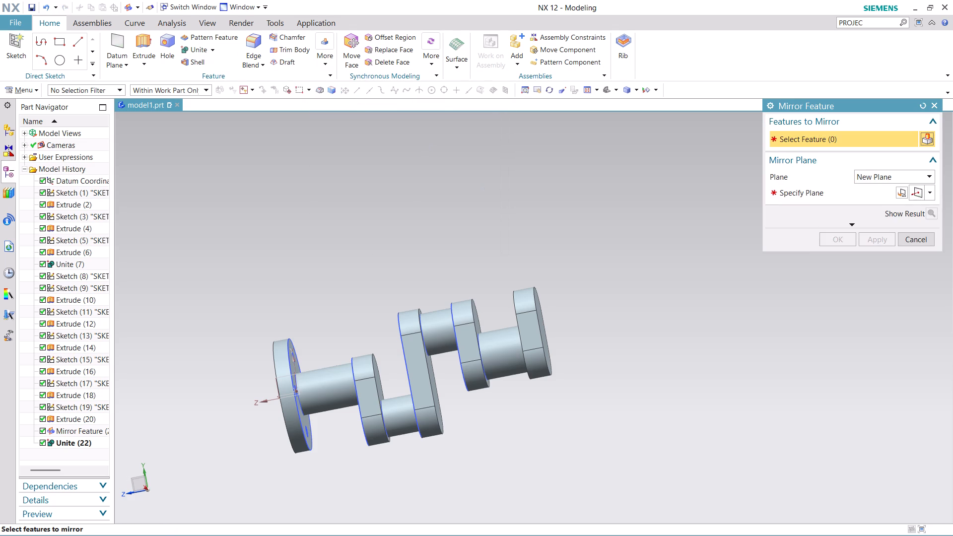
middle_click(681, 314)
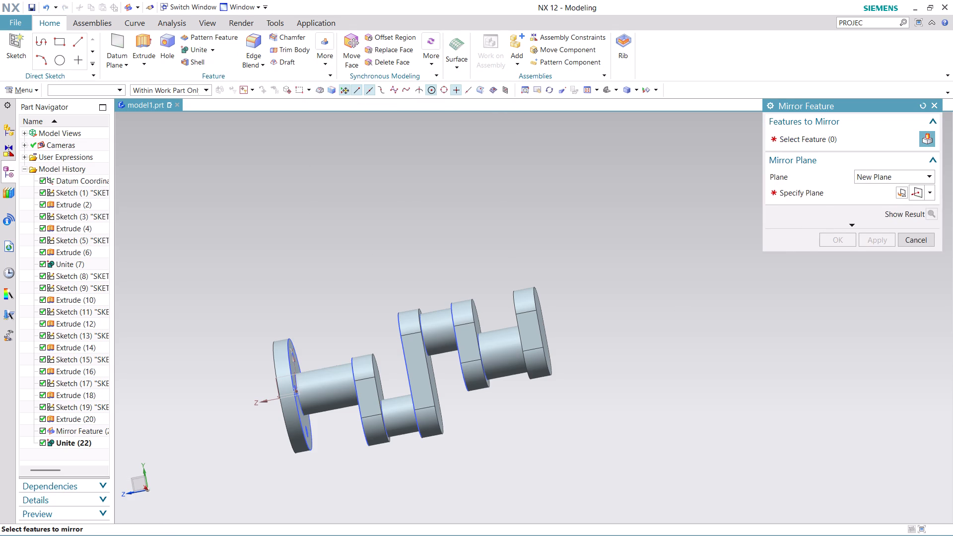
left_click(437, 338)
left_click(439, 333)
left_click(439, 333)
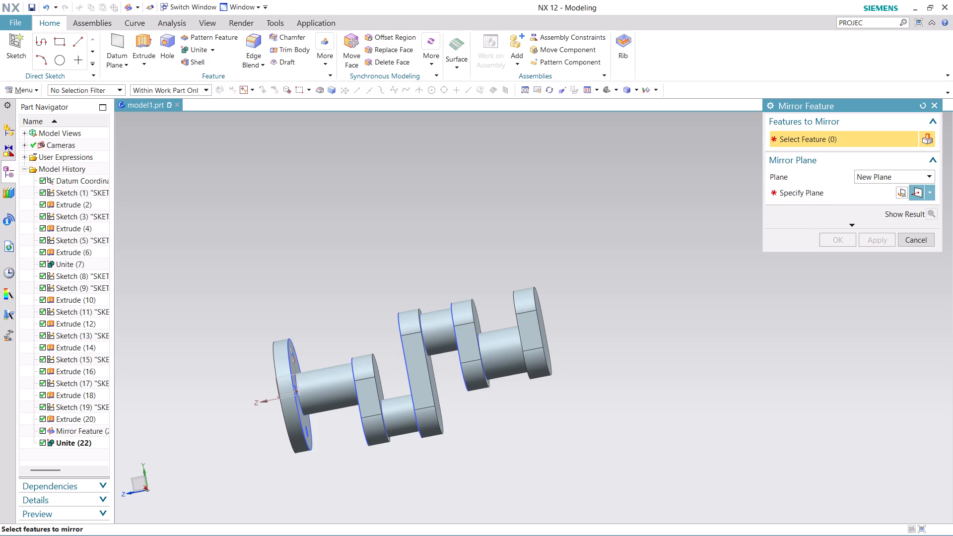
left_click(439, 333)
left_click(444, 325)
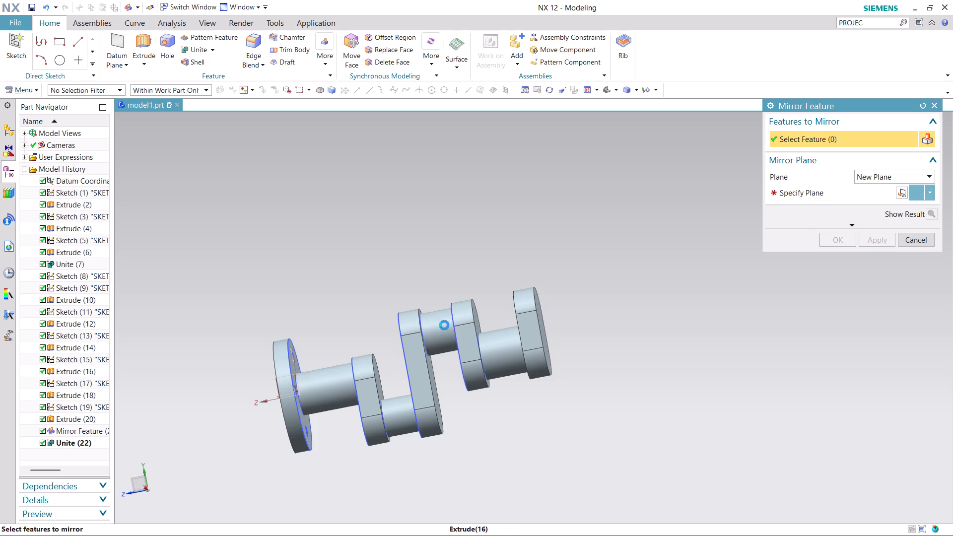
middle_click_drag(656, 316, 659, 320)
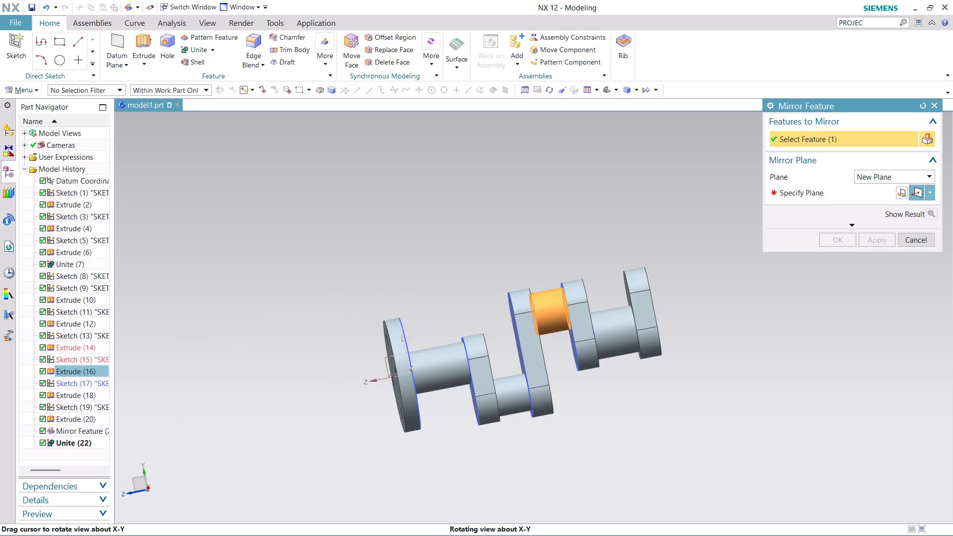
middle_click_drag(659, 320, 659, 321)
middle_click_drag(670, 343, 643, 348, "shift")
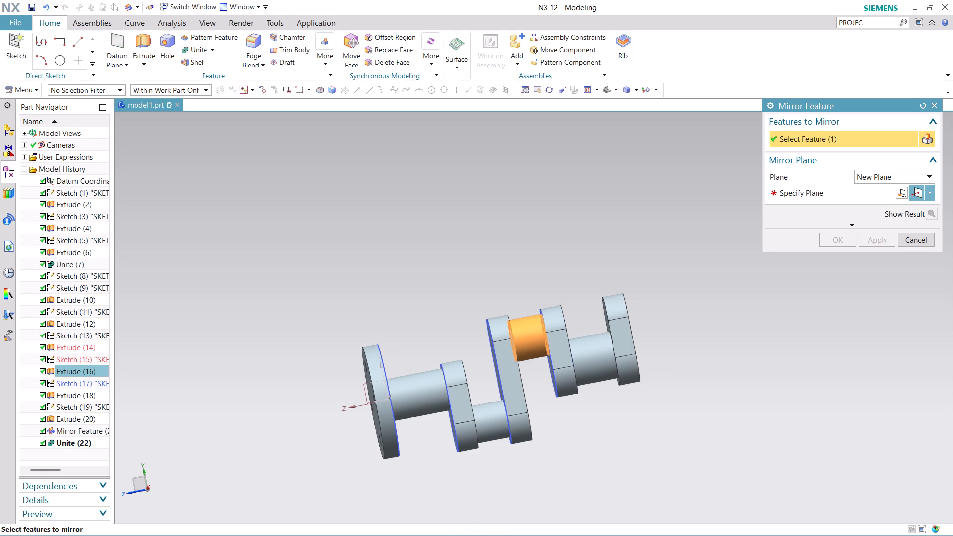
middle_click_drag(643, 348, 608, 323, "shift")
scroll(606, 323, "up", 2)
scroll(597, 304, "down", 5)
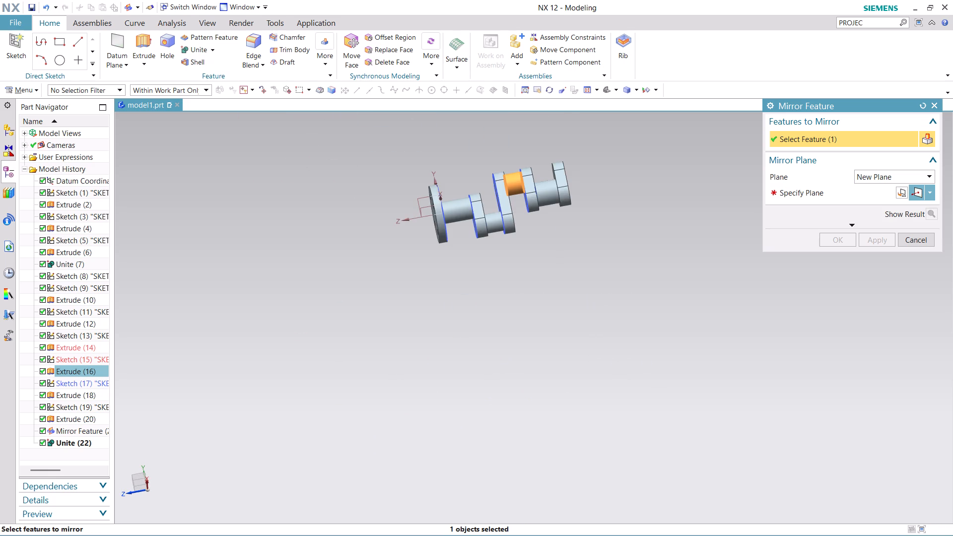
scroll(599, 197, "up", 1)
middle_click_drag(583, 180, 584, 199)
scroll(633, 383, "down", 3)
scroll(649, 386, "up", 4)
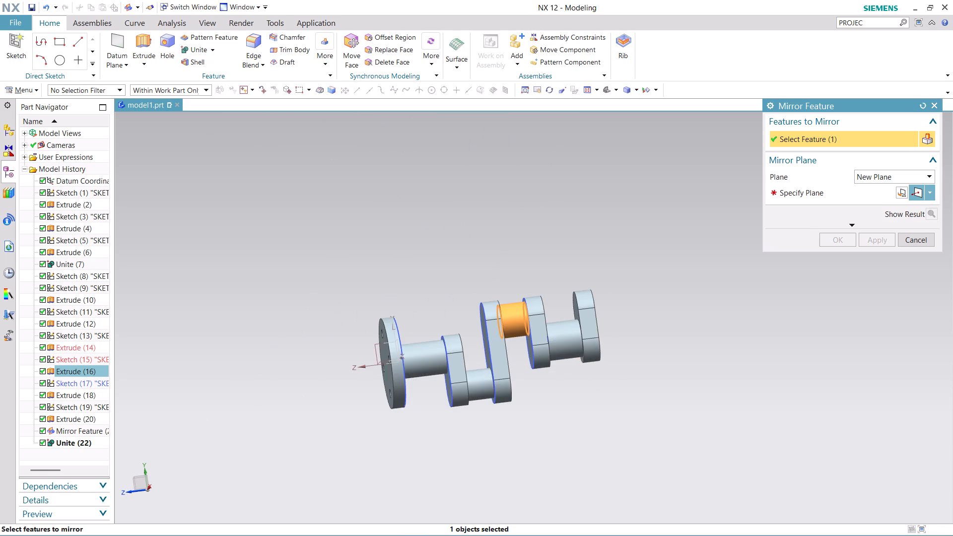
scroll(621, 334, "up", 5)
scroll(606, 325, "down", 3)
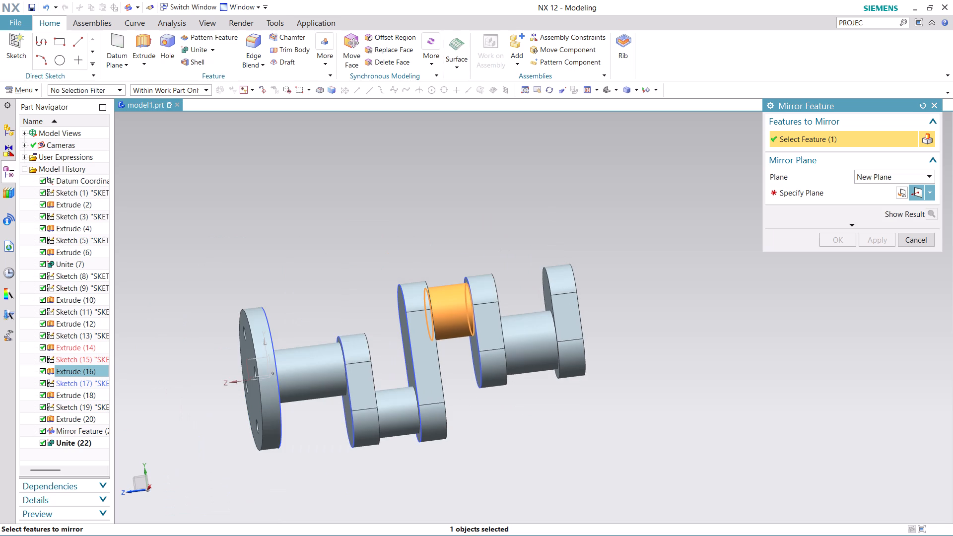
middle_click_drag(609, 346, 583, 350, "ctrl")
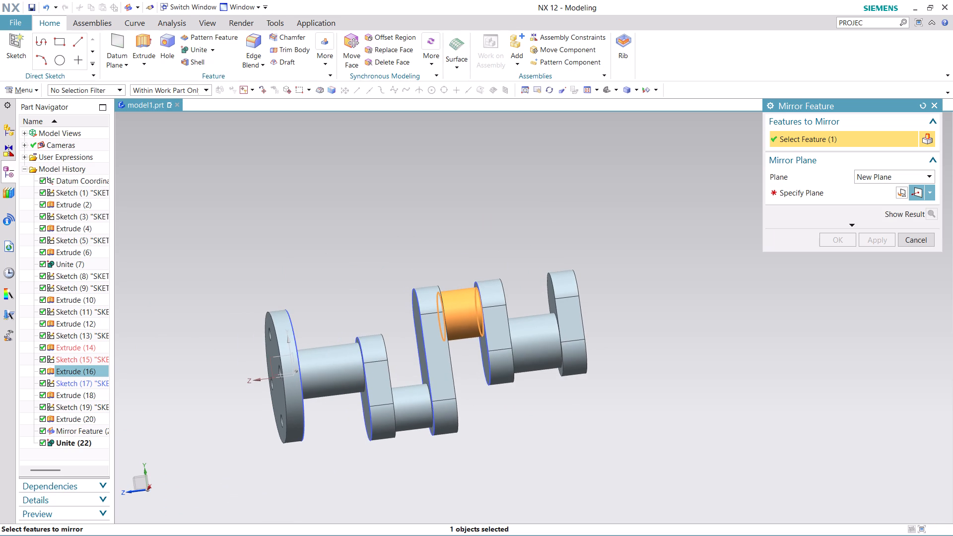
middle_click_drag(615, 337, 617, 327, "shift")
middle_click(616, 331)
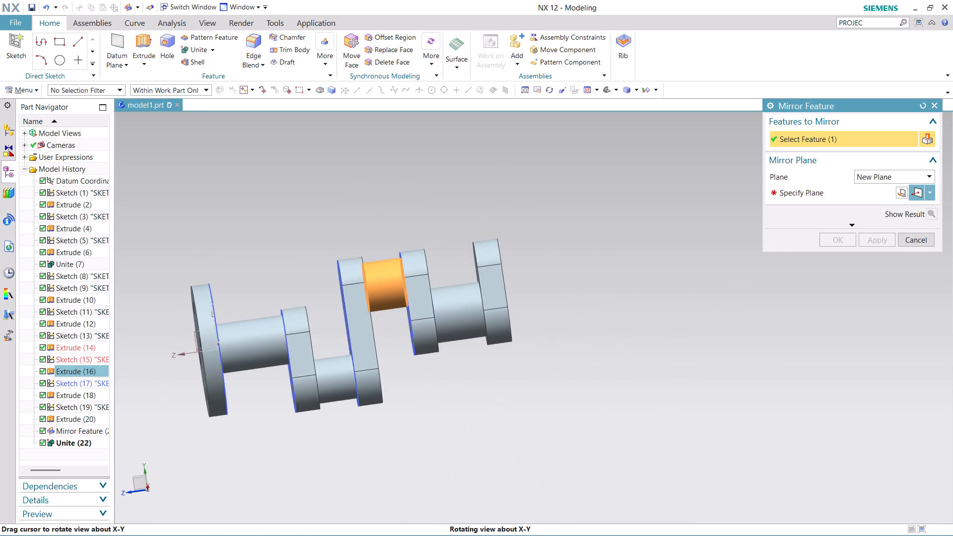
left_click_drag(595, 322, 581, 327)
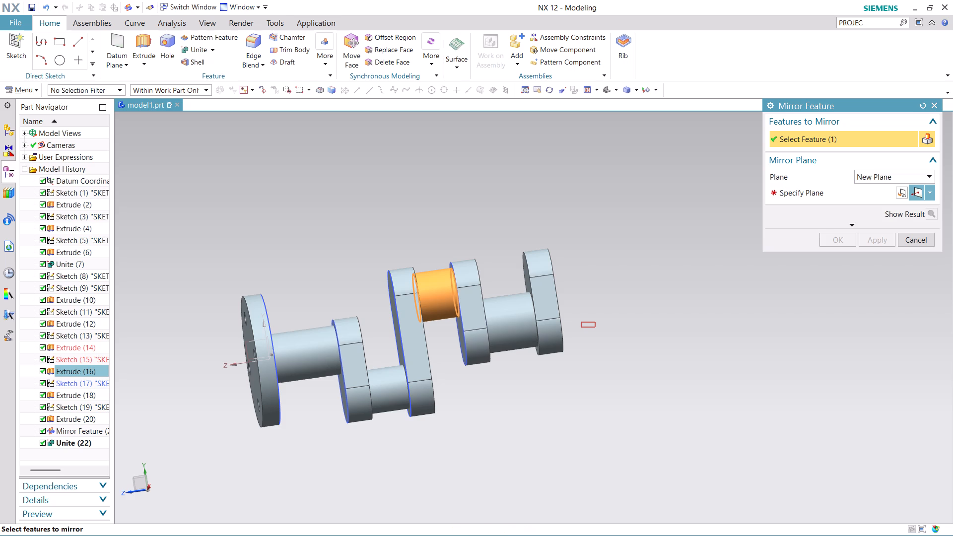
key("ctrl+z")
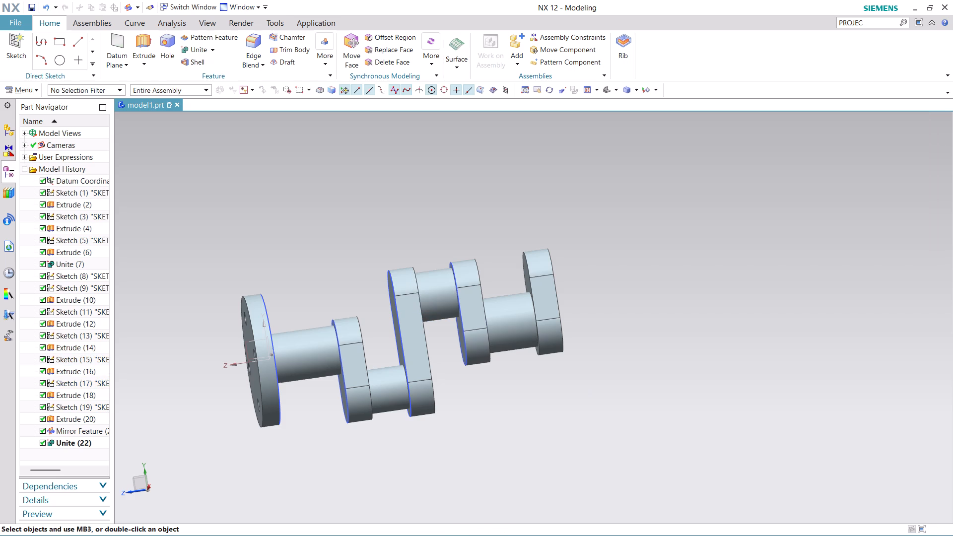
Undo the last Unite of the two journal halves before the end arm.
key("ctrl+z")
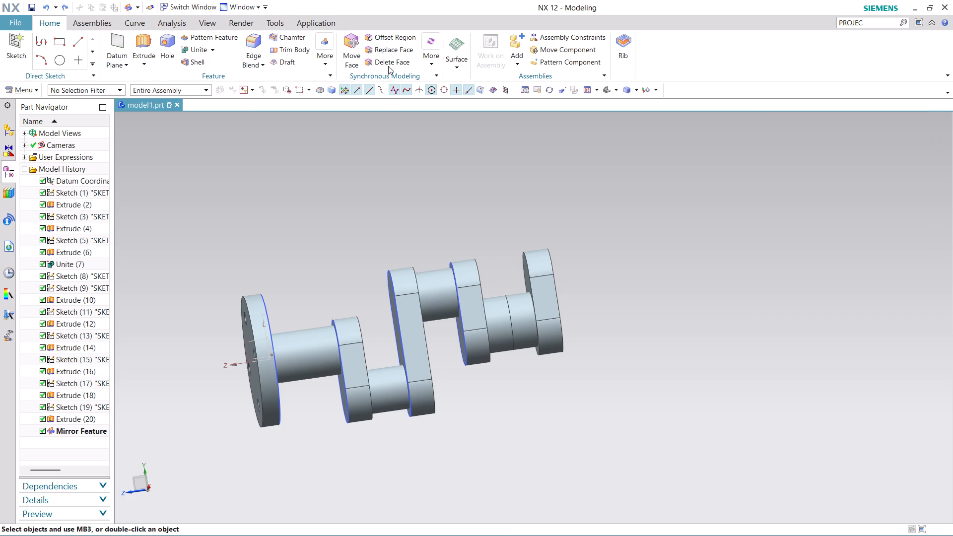
Unite the journal half at the second short arm with the mirrored journal half at the end arm.
left_click(199, 49)
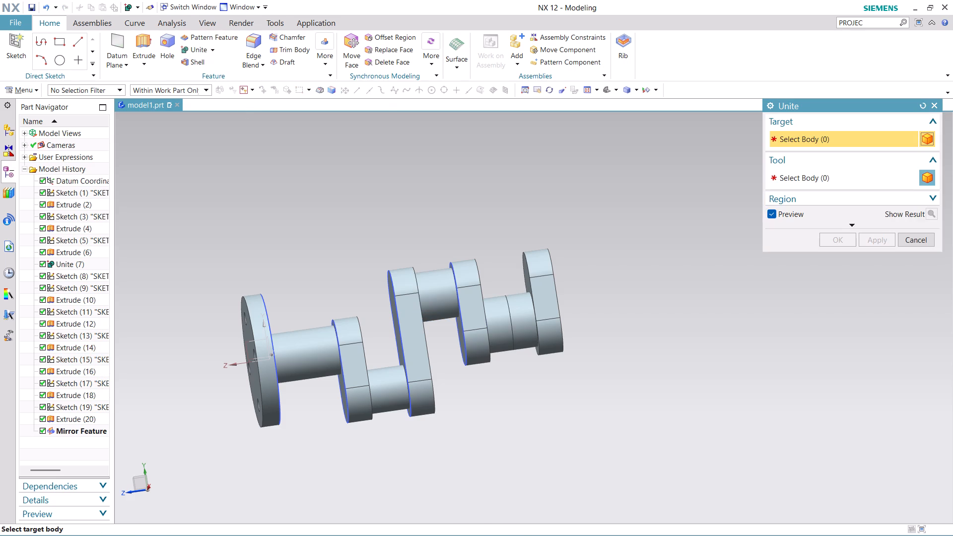
left_click(495, 317)
left_click(525, 314)
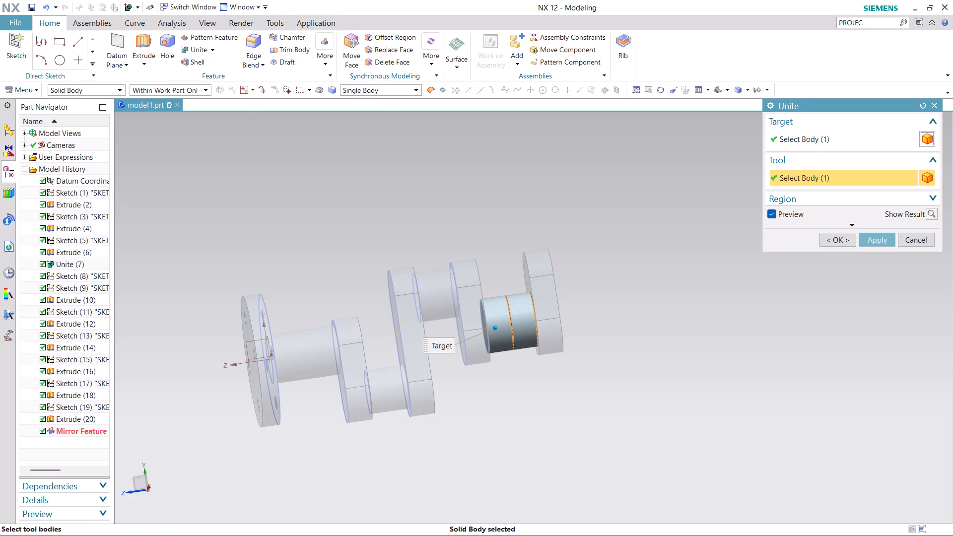
left_click(885, 239)
middle_click_drag(621, 321, 585, 328)
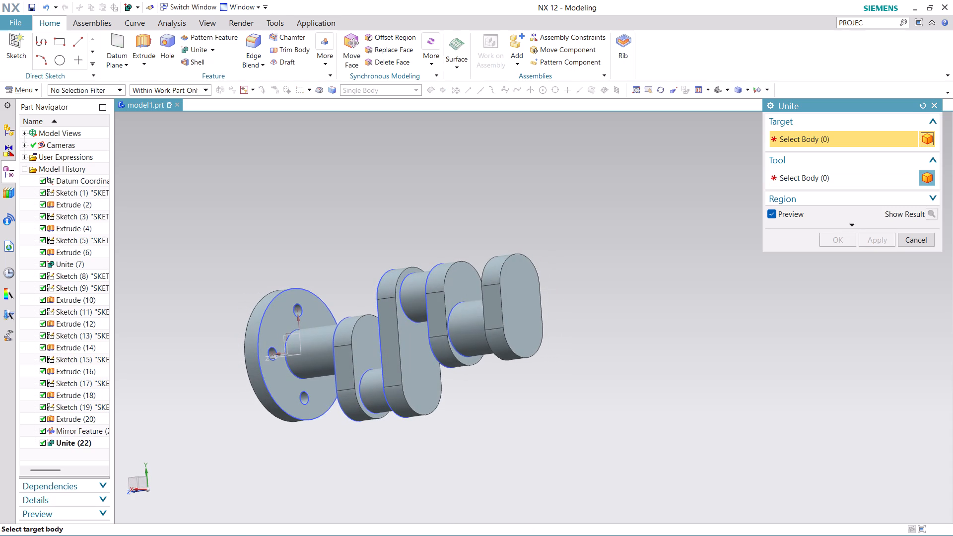
left_click(913, 240)
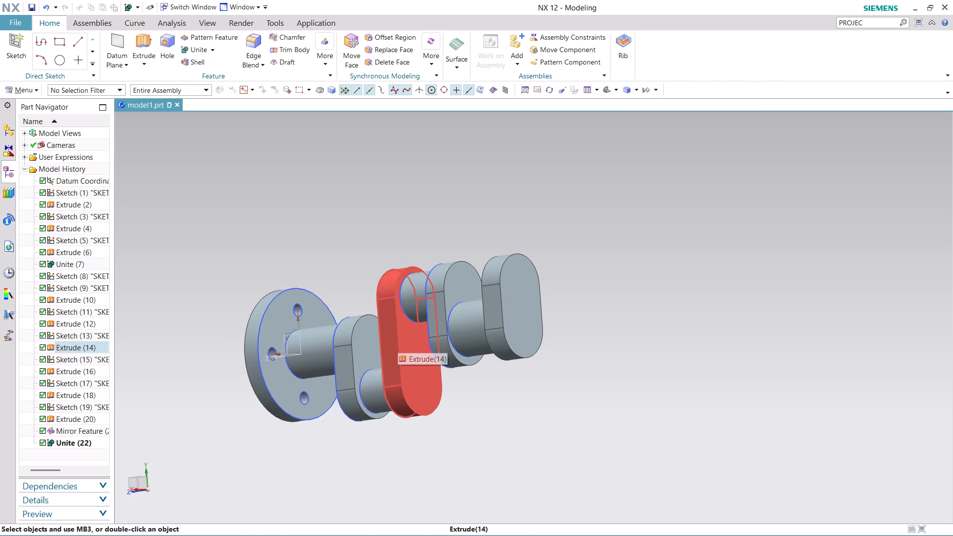
middle_click_drag(511, 388, 531, 393)
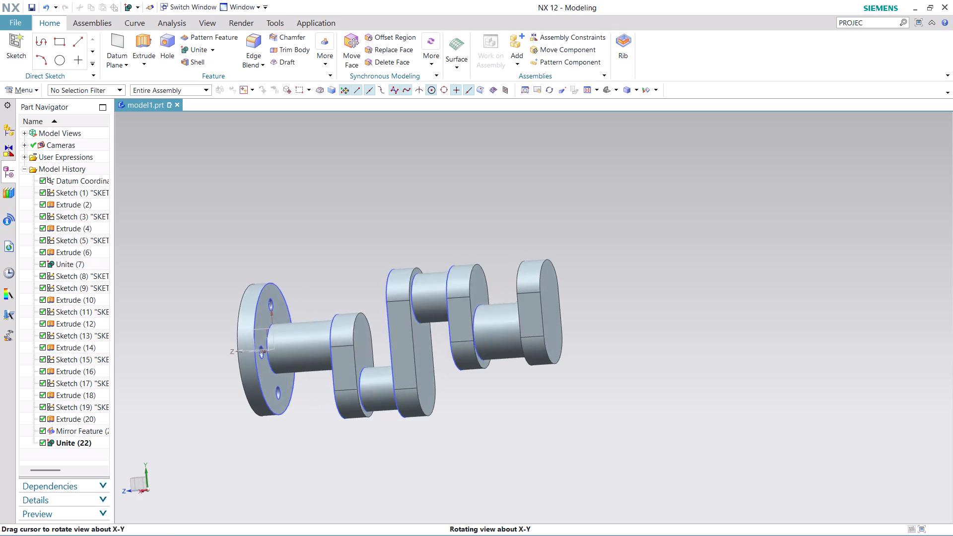
Unite the first short arm, the lower pin, the long arm and the upper pin into one body.
middle_click_drag(531, 393, 538, 395)
left_click(200, 51)
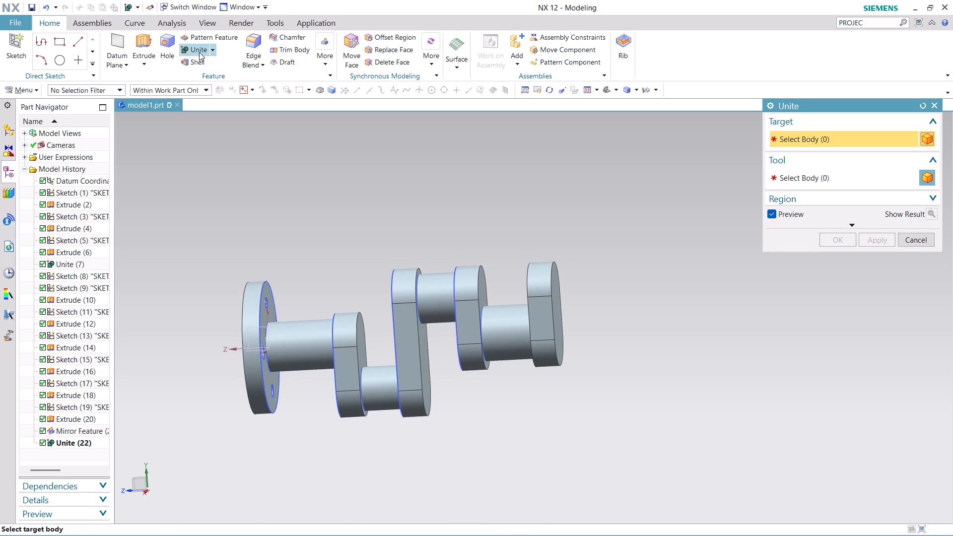
left_click(348, 365)
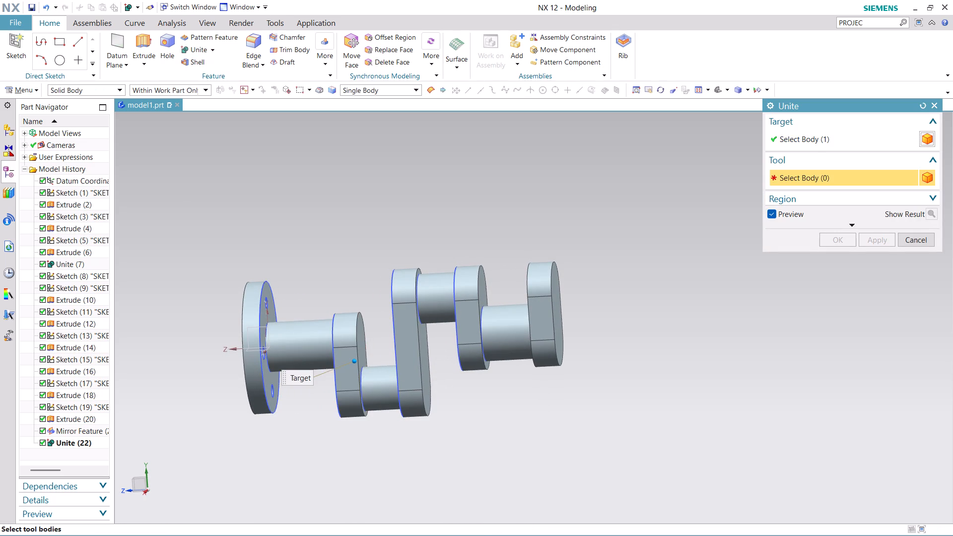
left_click(384, 381)
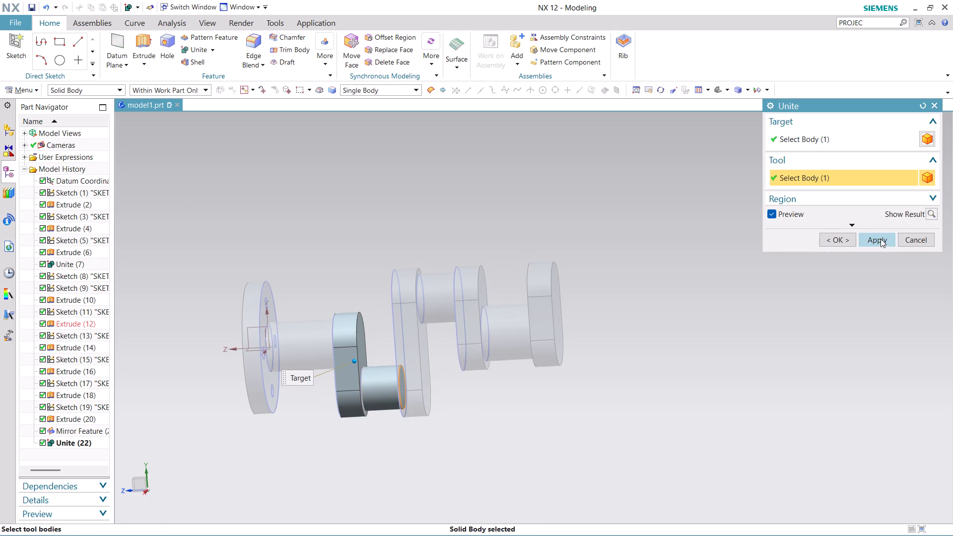
left_click(881, 239)
left_click(396, 347)
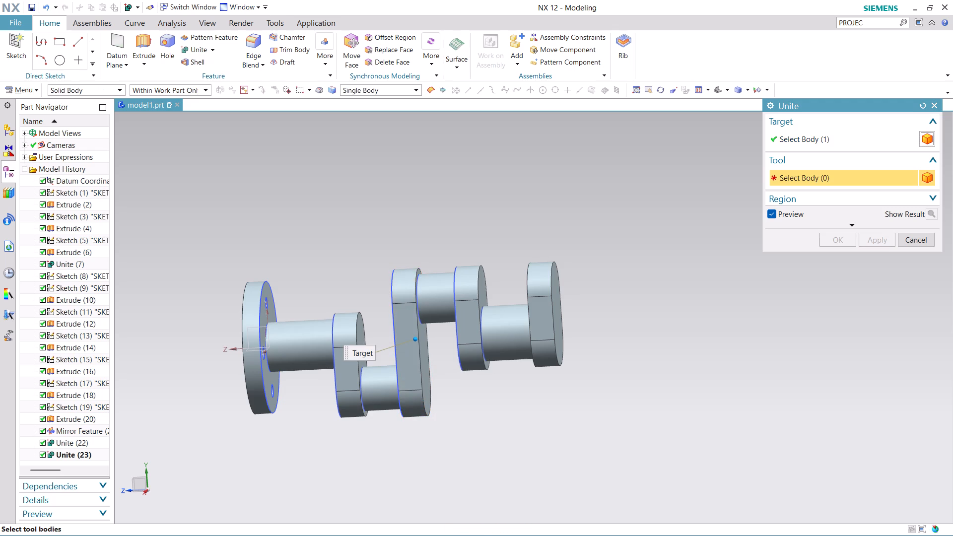
left_click(443, 298)
left_click(874, 236)
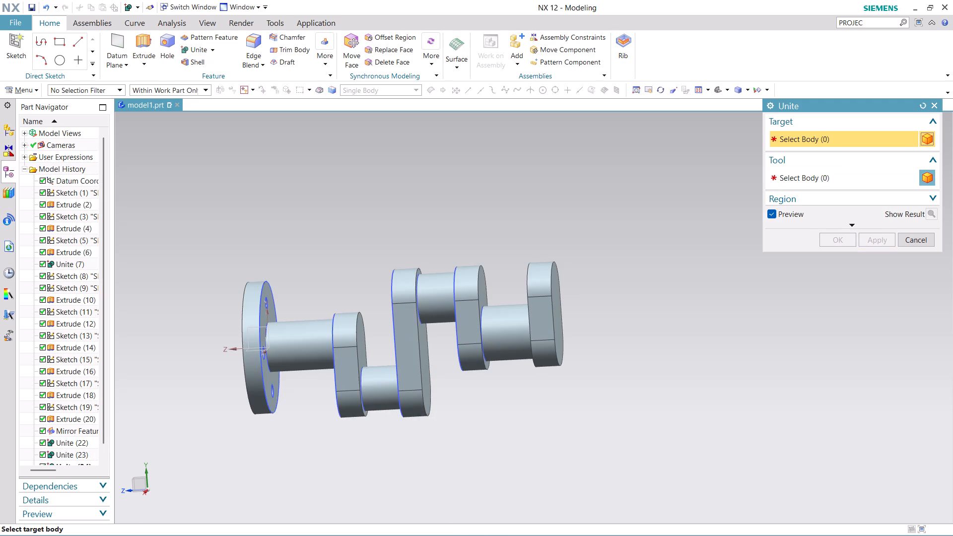
left_click(414, 348)
left_click(393, 393)
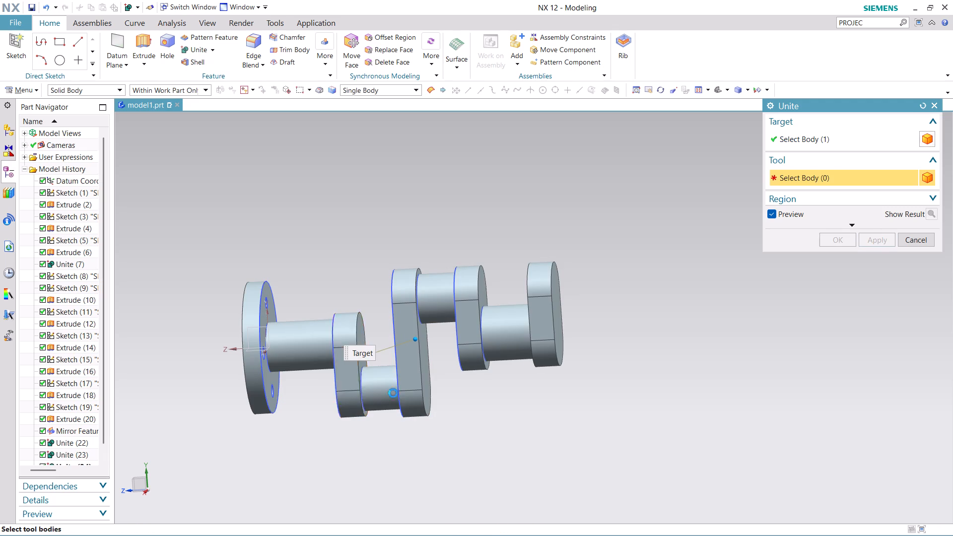
left_click(870, 239)
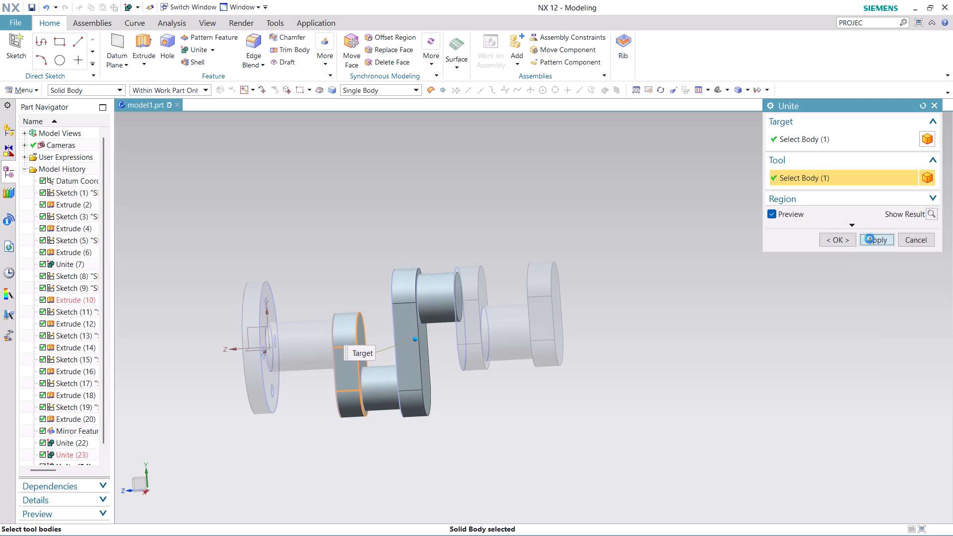
left_click(916, 238)
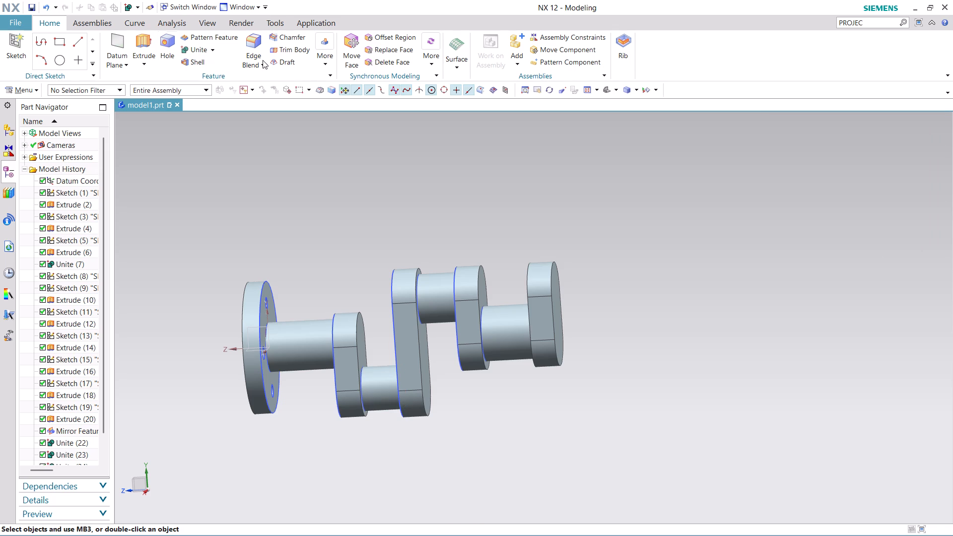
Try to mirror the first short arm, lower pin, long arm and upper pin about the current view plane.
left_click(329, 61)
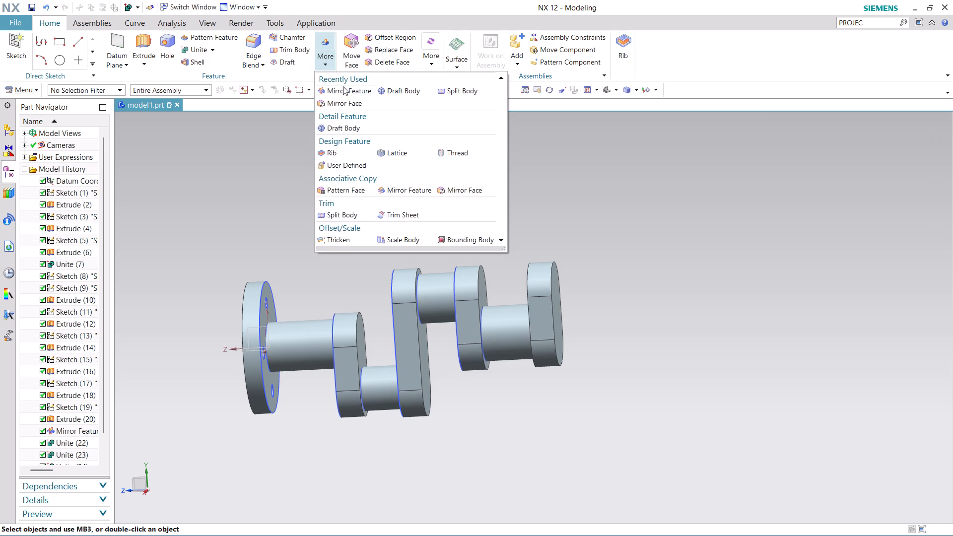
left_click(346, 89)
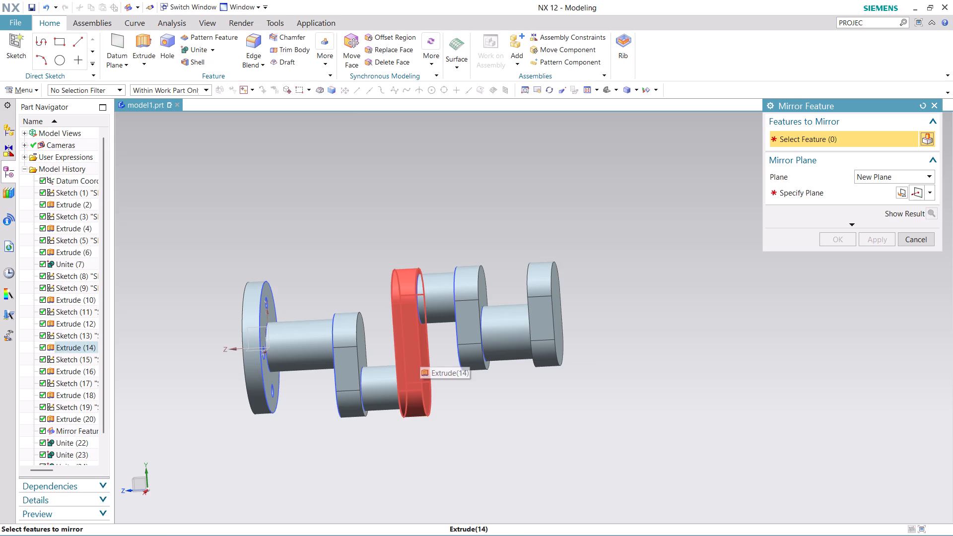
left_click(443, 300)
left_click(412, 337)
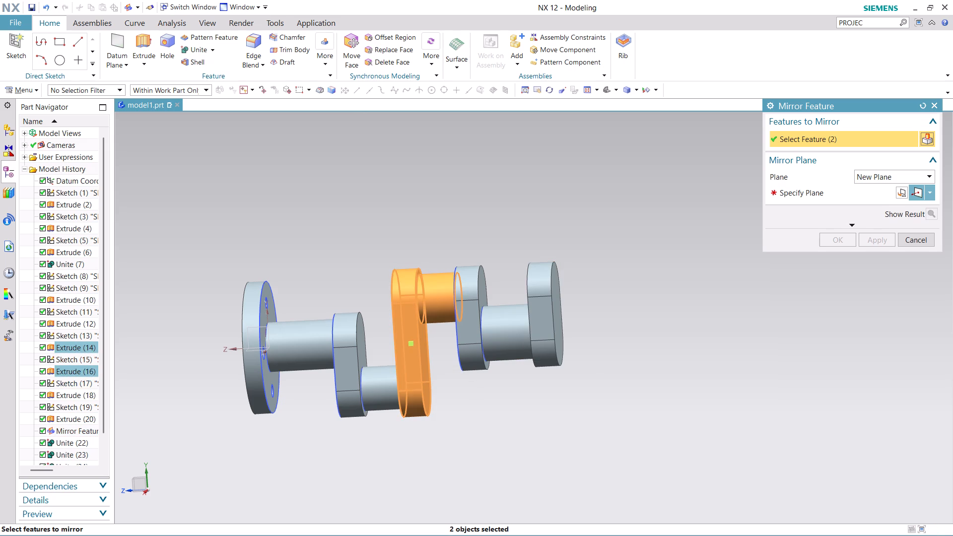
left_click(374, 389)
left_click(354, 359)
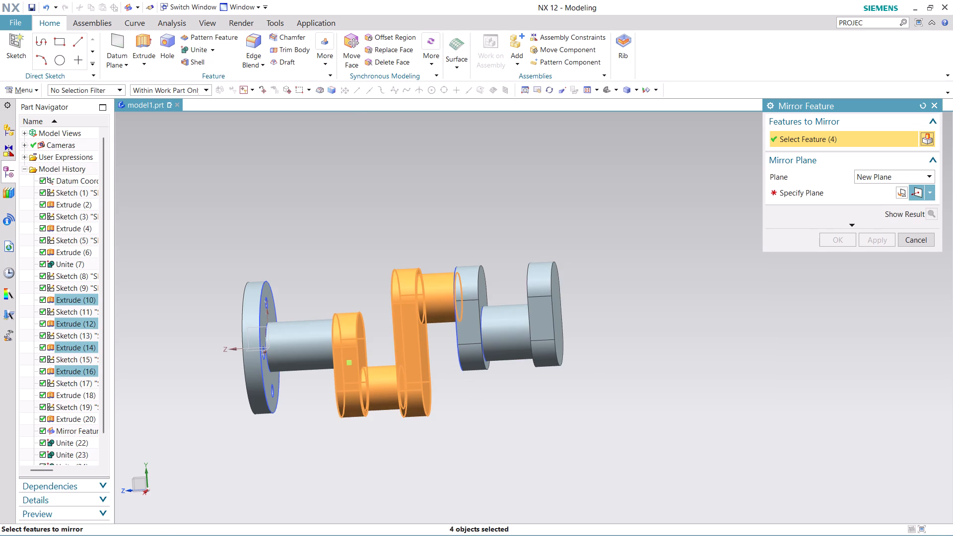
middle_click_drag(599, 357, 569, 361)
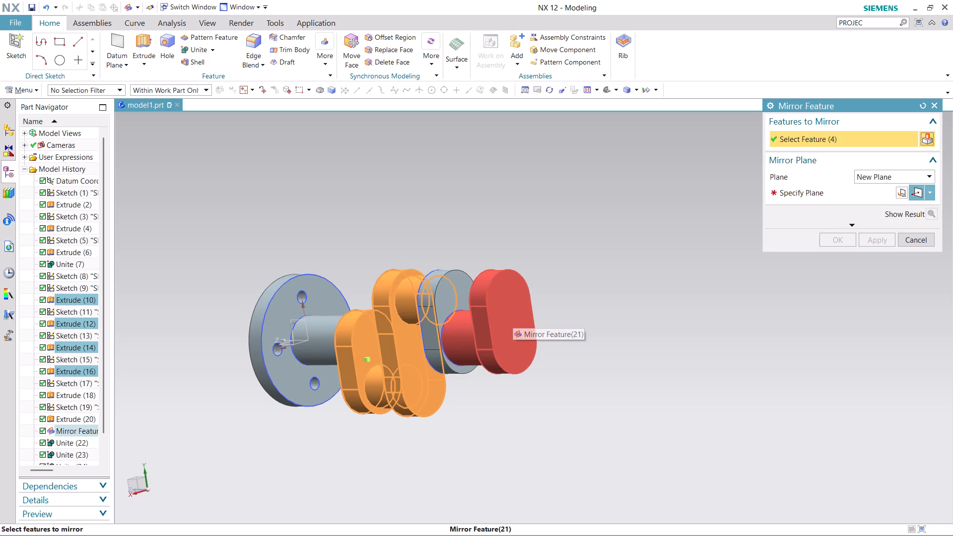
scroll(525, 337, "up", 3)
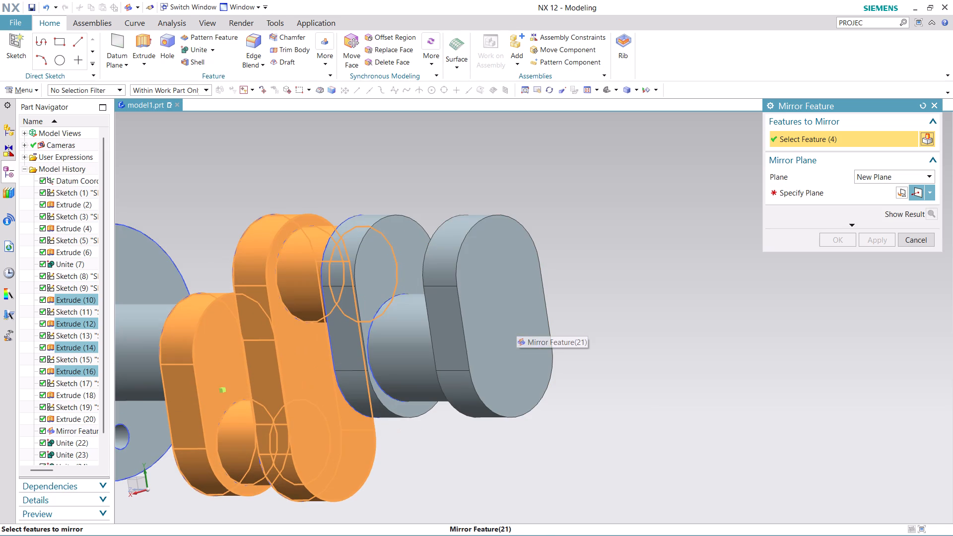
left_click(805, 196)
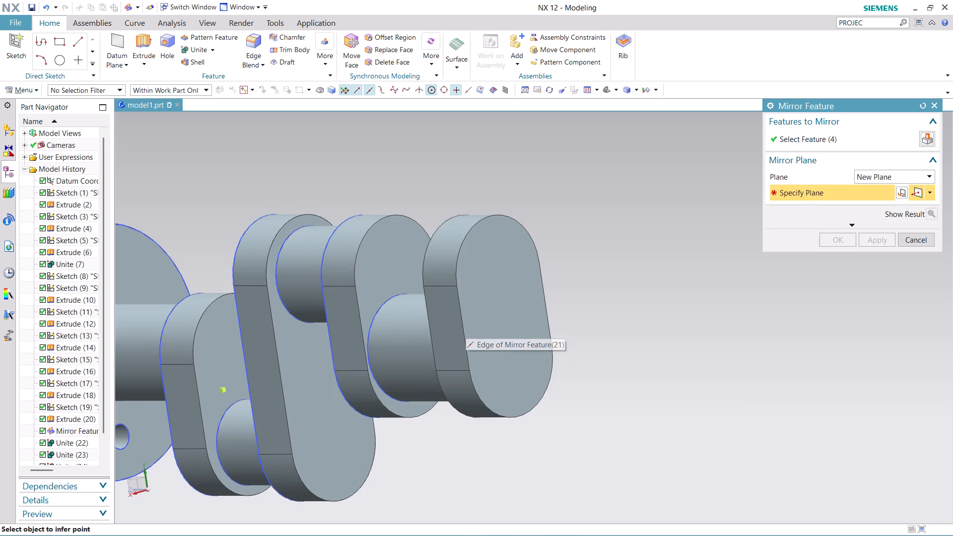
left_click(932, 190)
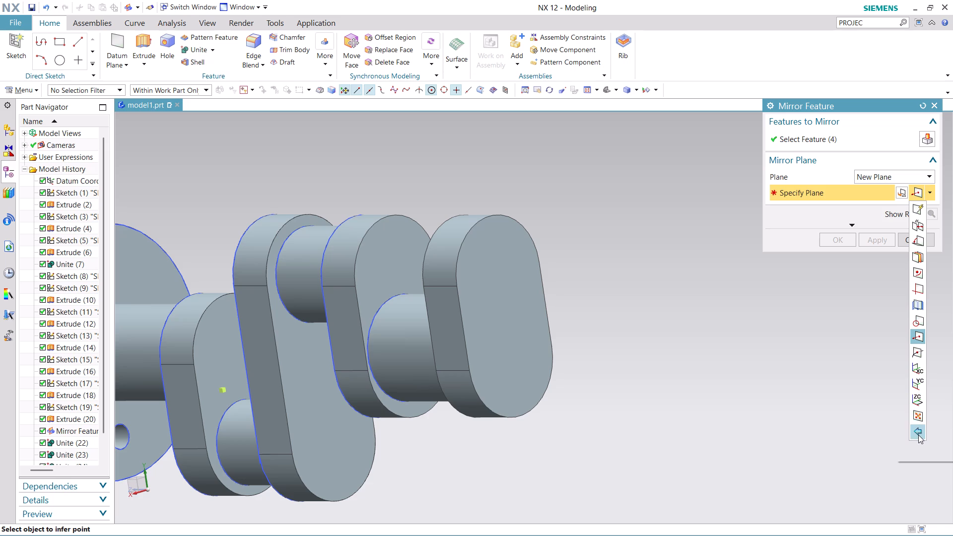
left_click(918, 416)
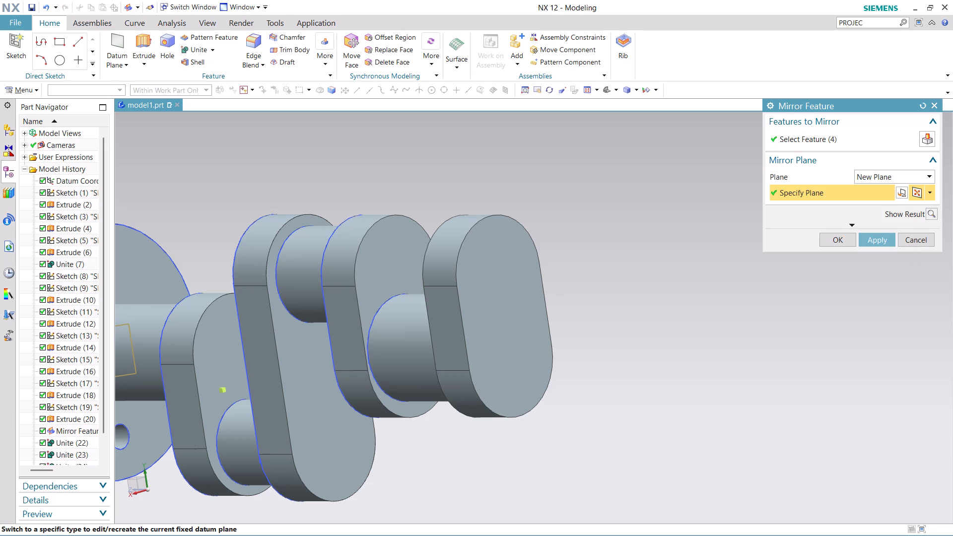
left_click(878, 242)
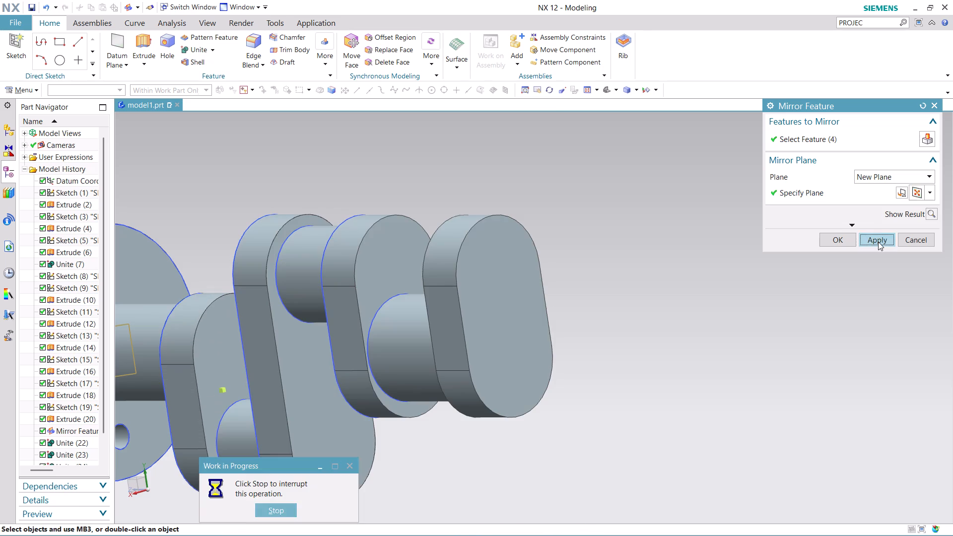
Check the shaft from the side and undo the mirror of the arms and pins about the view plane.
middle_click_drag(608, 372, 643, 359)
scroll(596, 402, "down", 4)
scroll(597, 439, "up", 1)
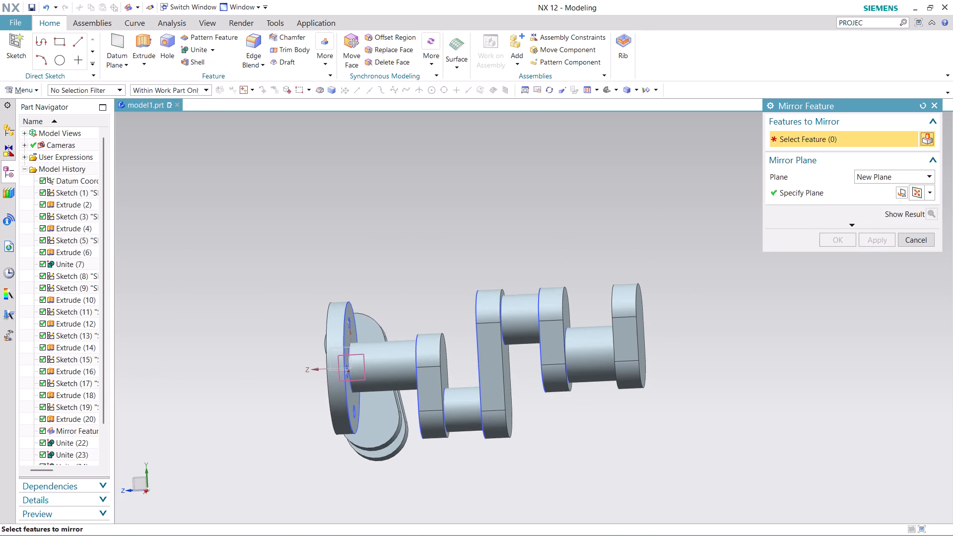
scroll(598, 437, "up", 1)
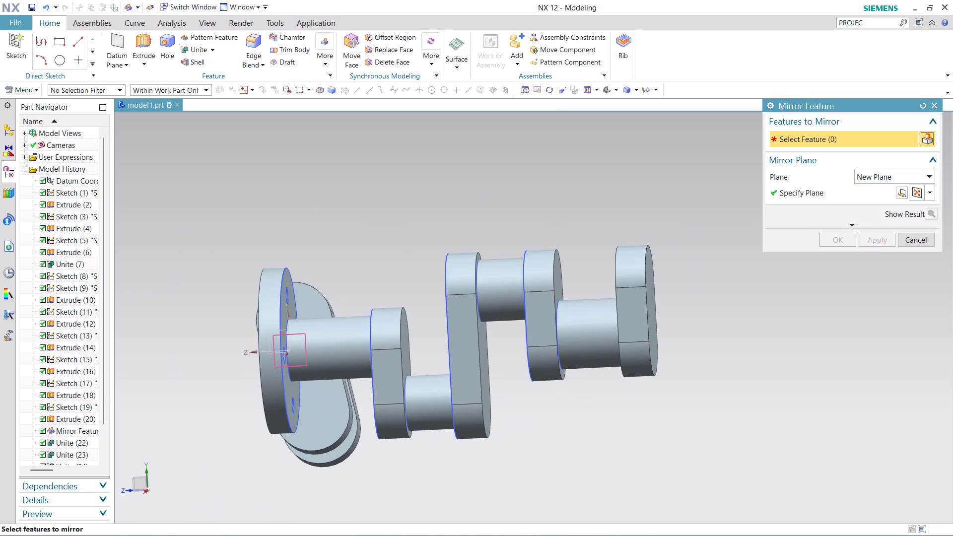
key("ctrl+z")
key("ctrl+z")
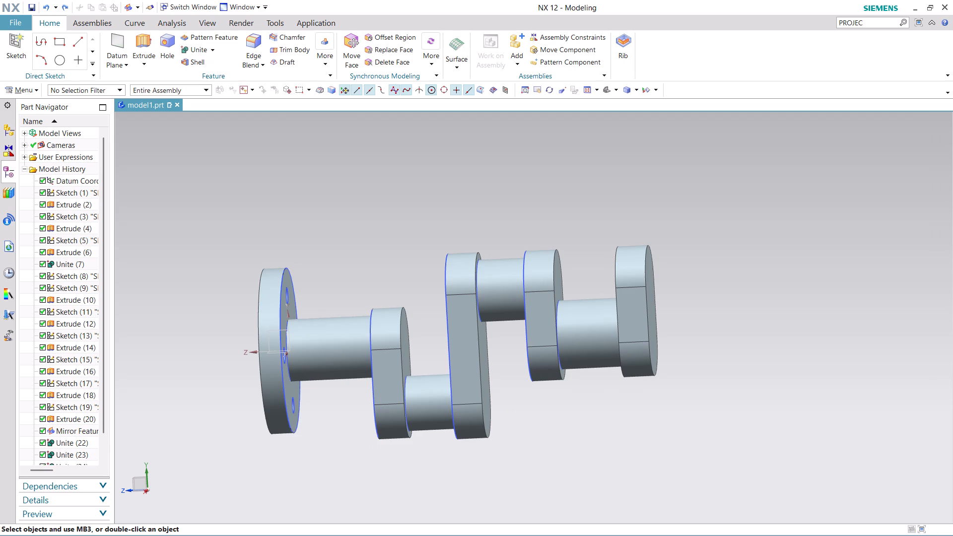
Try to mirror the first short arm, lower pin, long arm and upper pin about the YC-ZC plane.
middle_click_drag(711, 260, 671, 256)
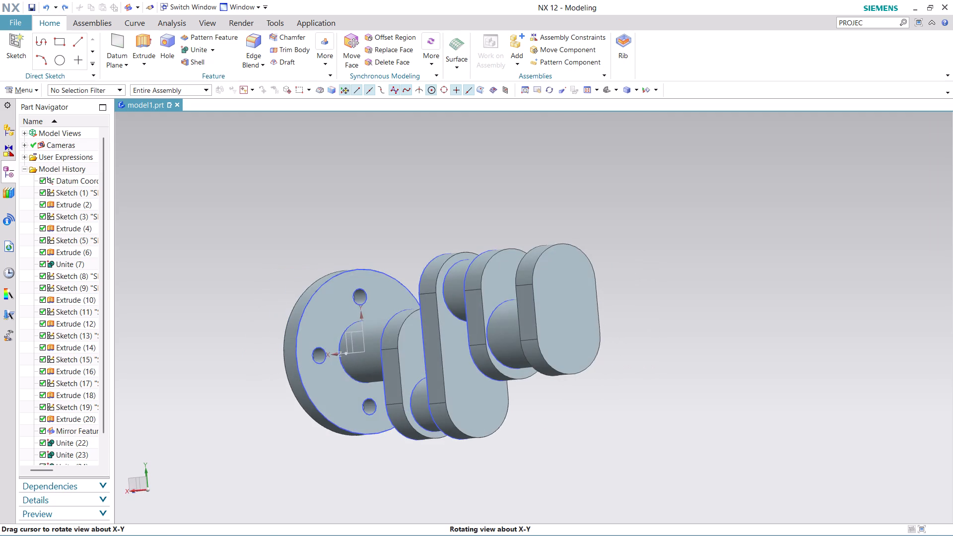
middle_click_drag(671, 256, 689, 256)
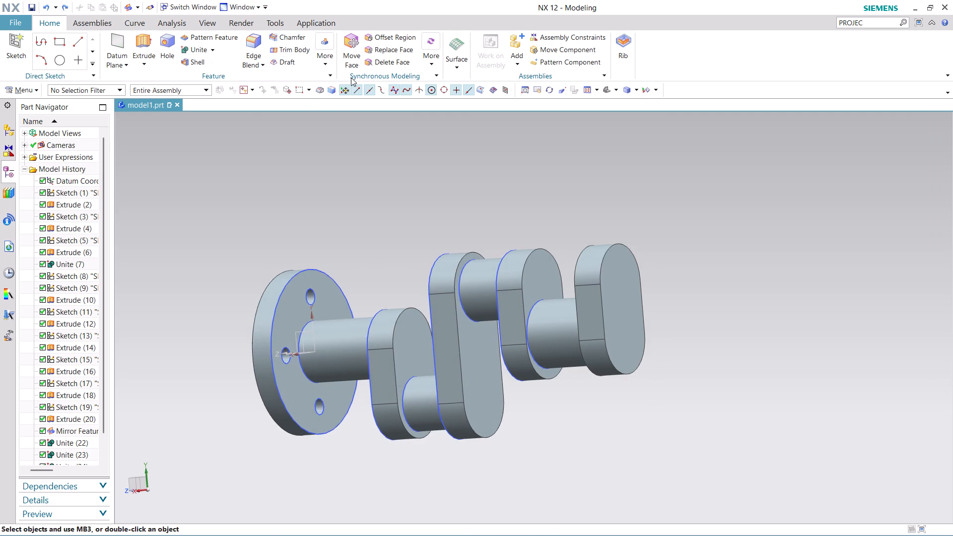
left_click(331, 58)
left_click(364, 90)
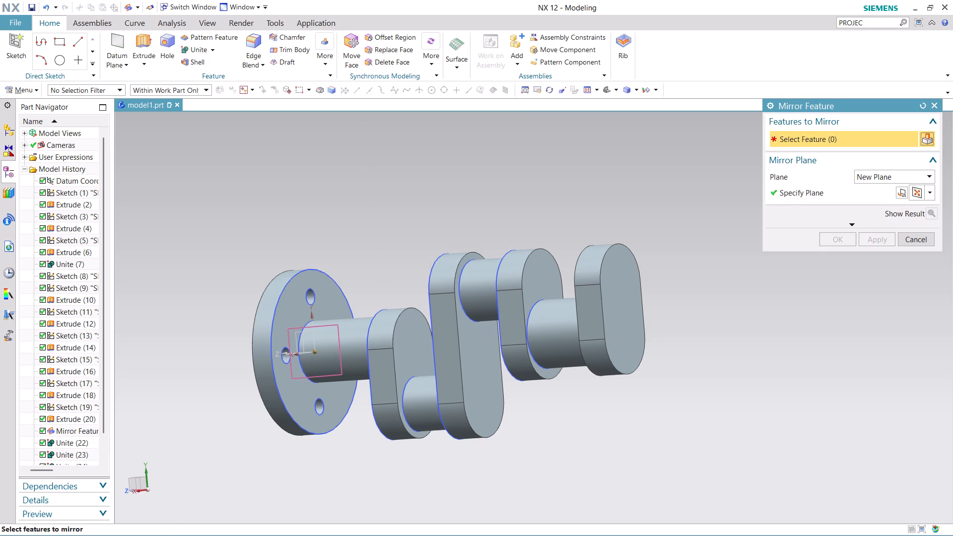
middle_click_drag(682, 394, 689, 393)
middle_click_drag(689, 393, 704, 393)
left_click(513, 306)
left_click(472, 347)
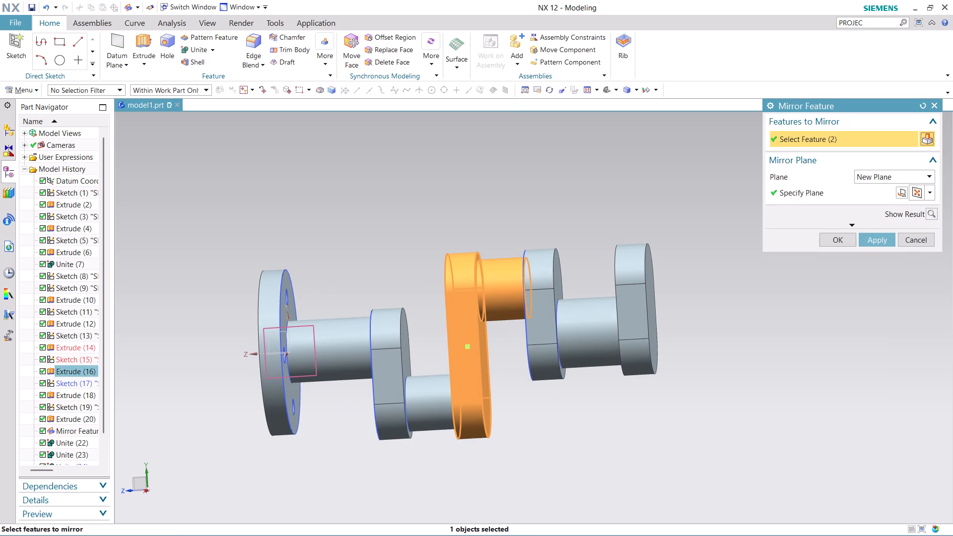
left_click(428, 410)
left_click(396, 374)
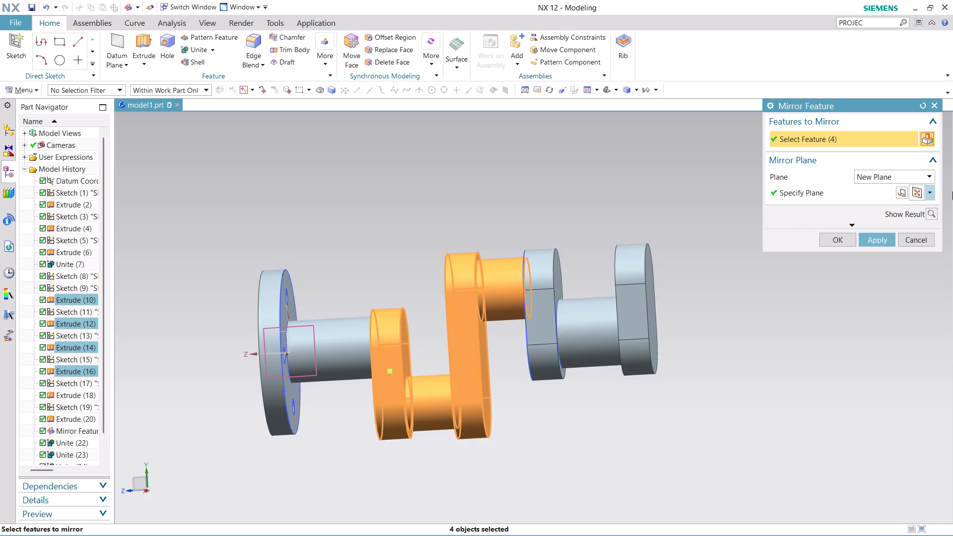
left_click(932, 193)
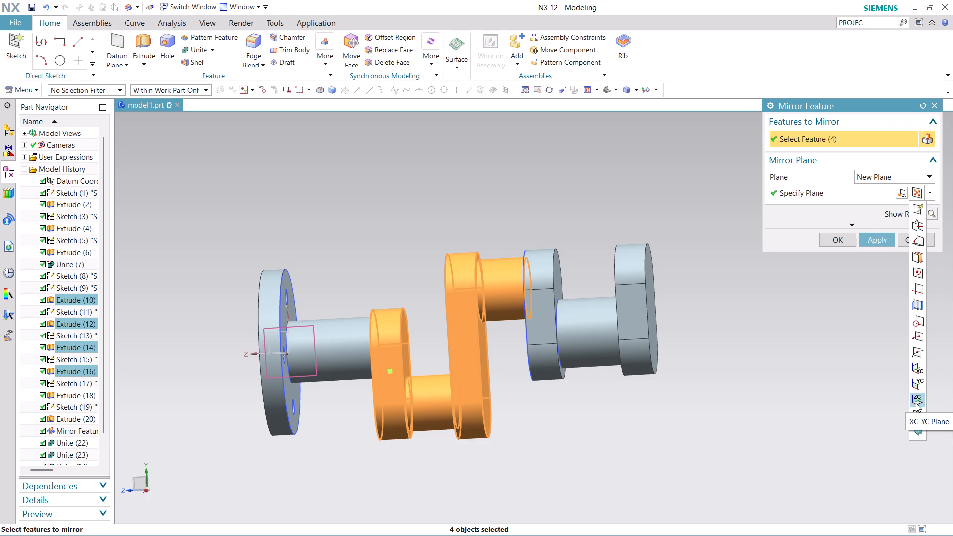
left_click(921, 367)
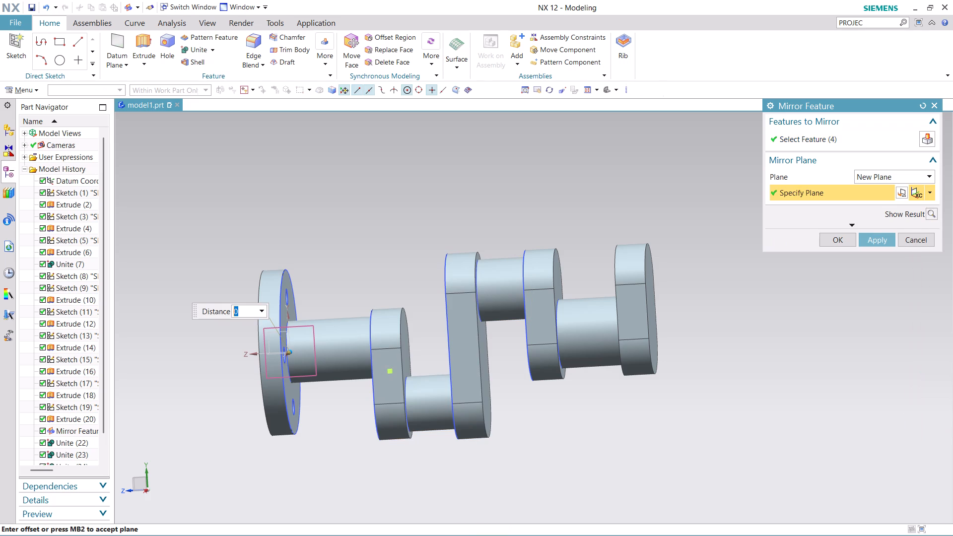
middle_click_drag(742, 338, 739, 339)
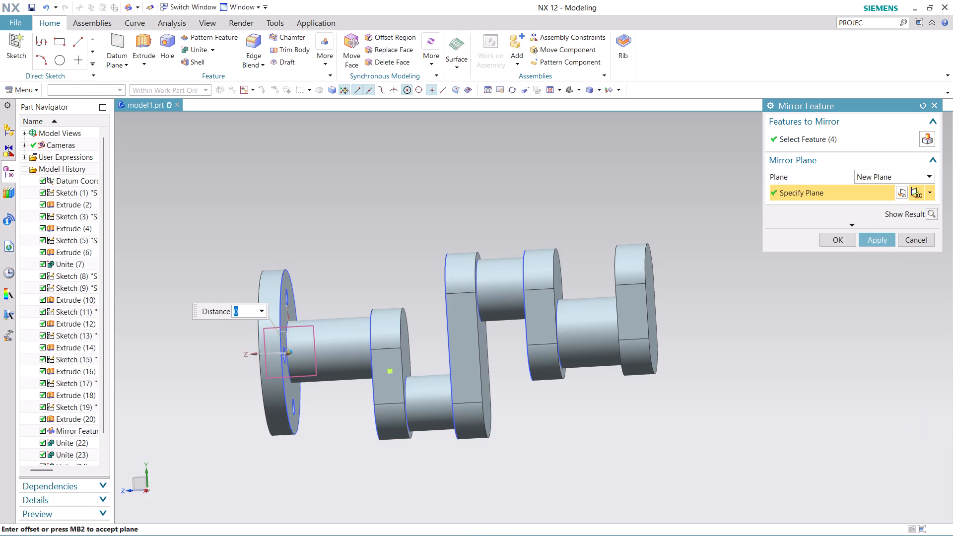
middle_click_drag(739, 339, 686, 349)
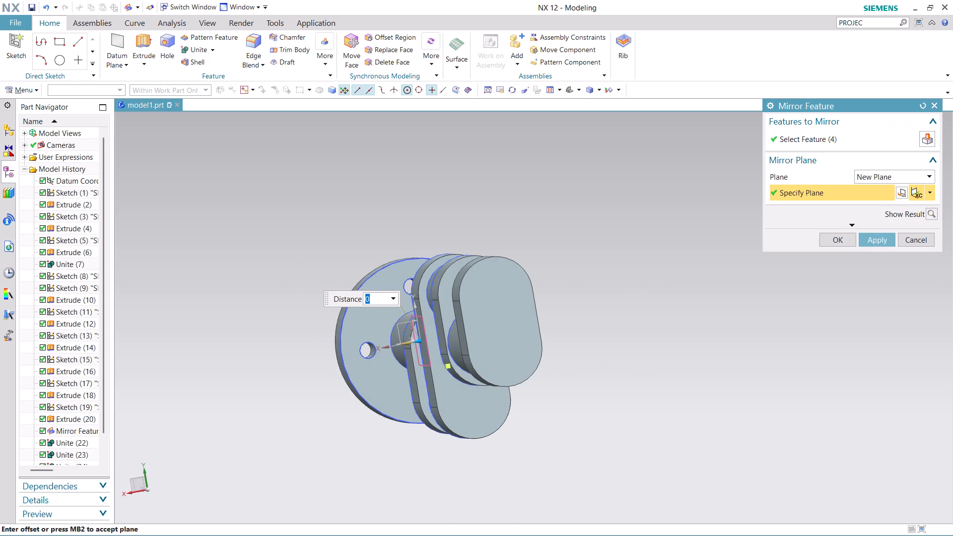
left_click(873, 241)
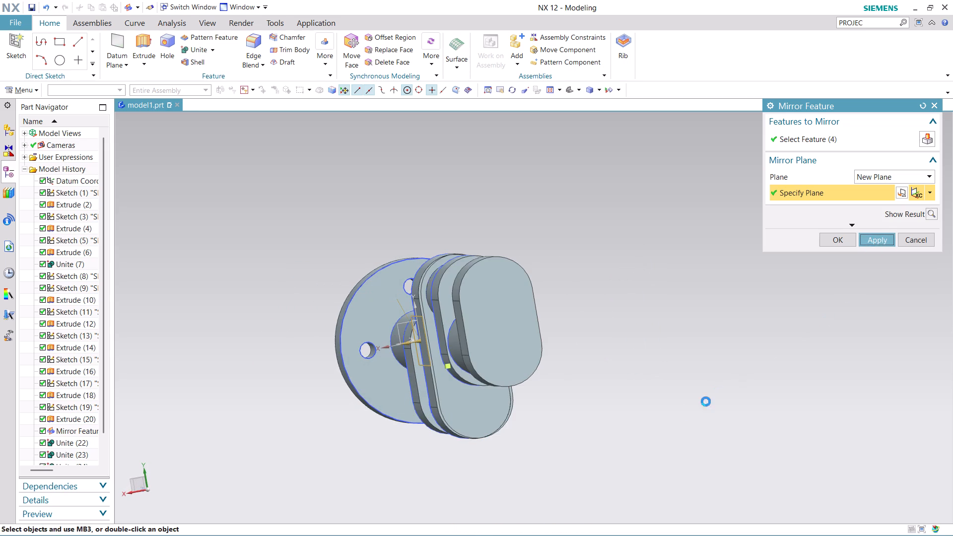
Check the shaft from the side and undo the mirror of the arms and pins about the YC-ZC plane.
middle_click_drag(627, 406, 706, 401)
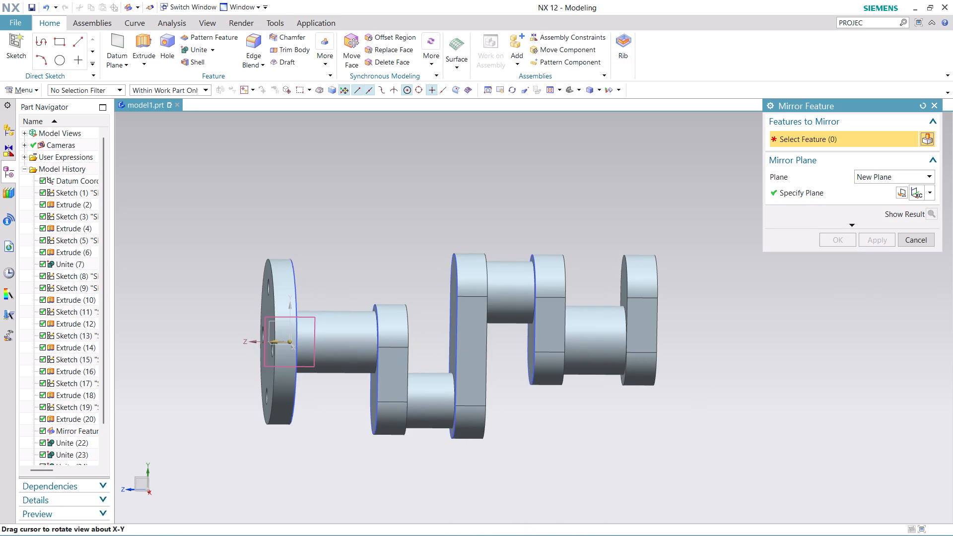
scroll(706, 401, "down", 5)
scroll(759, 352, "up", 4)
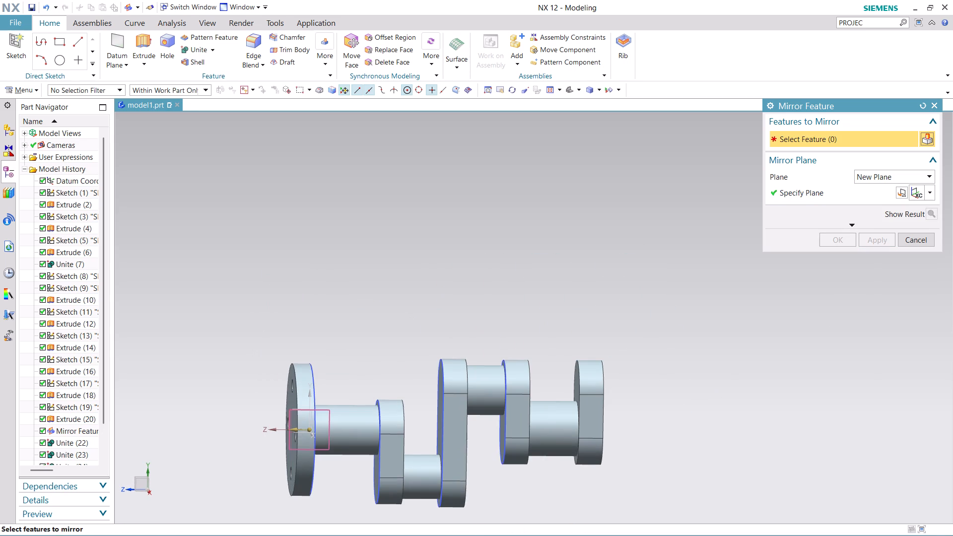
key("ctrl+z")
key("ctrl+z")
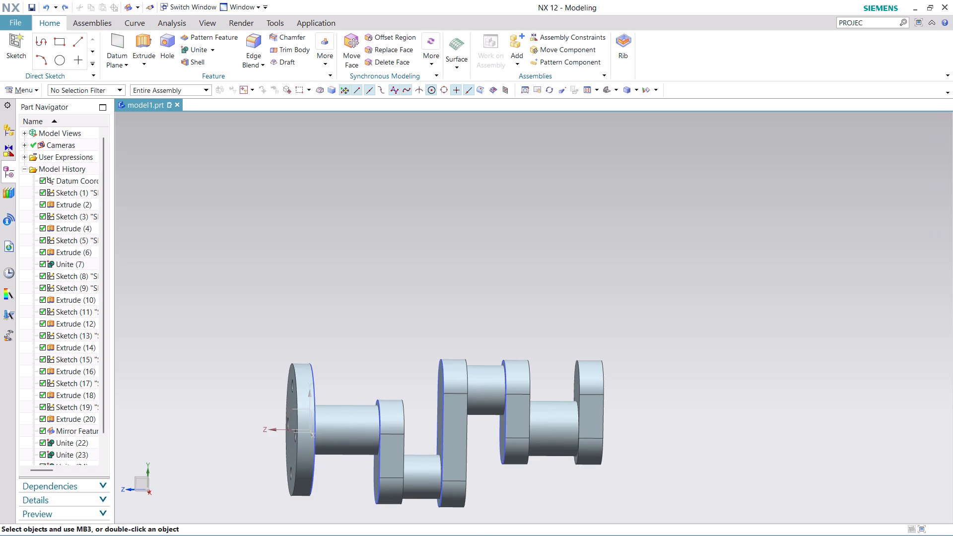
Examine the crankshaft's arms, pins and free end from several angles.
middle_click_drag(674, 438, 583, 413)
middle_click_drag(583, 413, 641, 355)
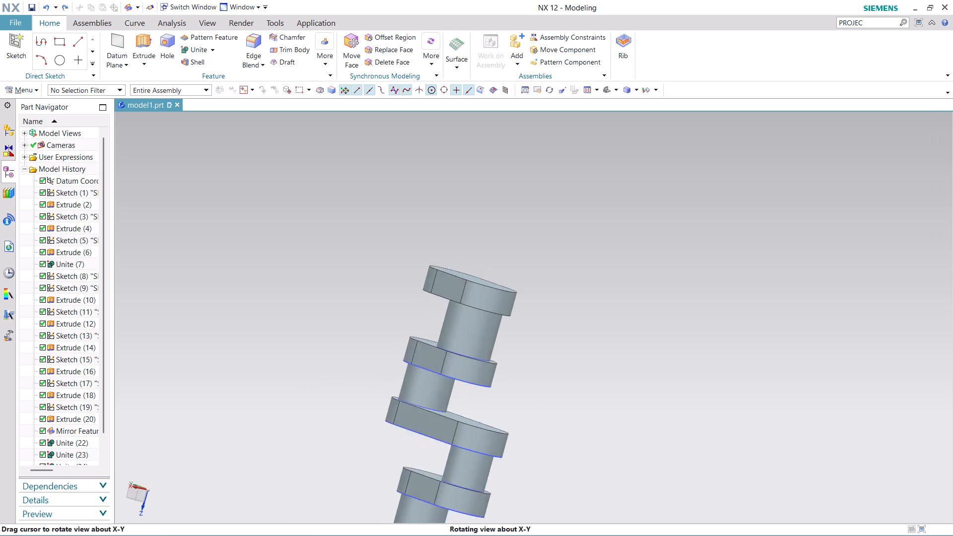
middle_click_drag(641, 355, 688, 365)
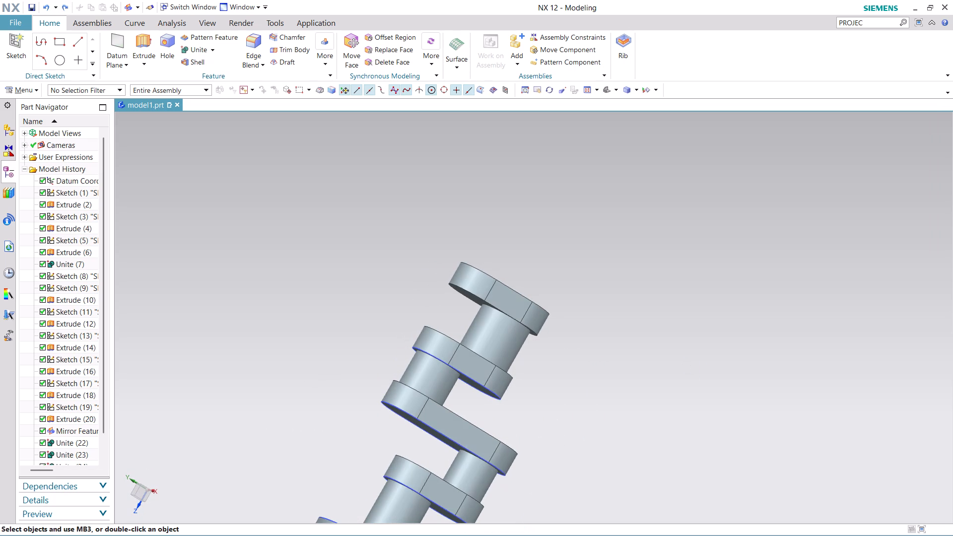
scroll(627, 359, "up", 2)
scroll(528, 444, "down", 4)
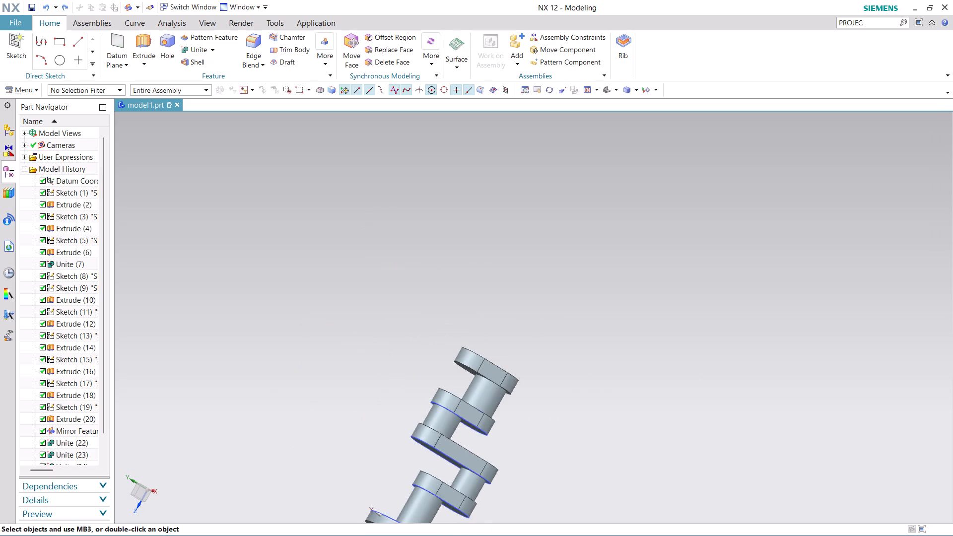
scroll(528, 466, "down", 3)
middle_click_drag(532, 468, 490, 405, "shift")
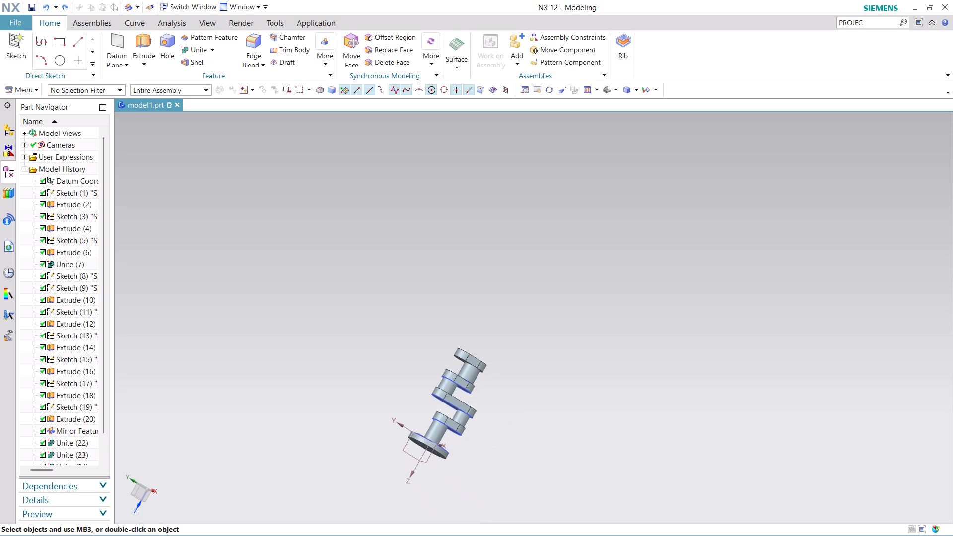
middle_click_drag(490, 405, 476, 385, "shift")
middle_click_drag(513, 375, 474, 448)
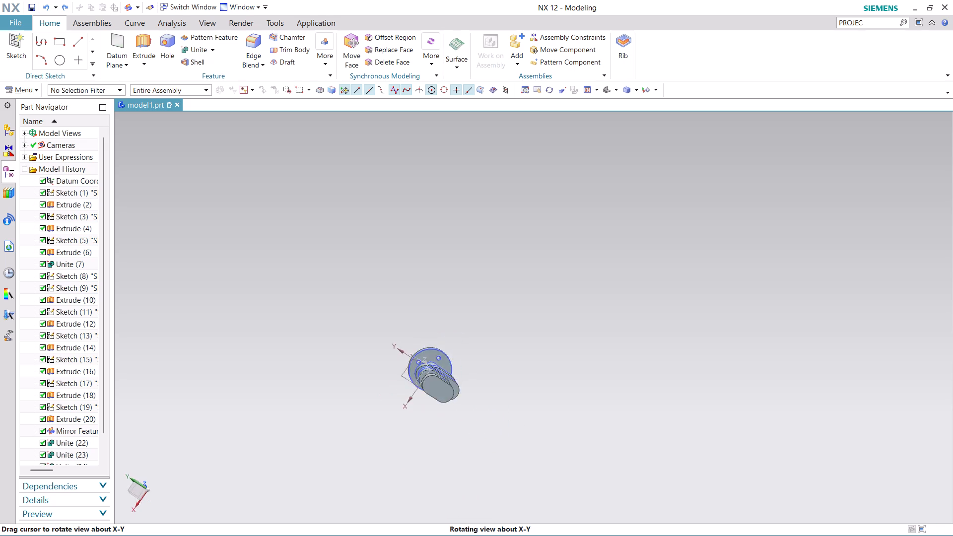
middle_click_drag(474, 448, 526, 385)
scroll(484, 377, "up", 4)
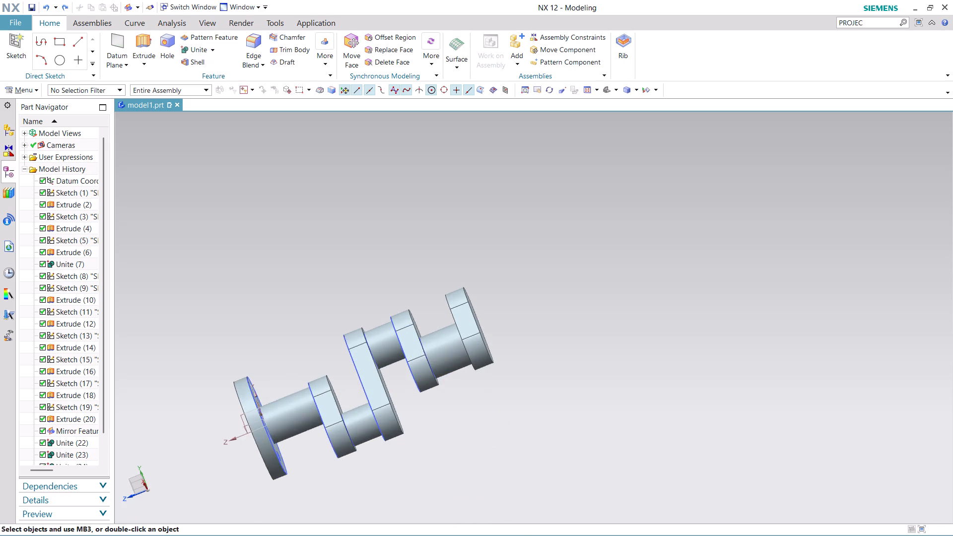
scroll(412, 252, "up", 1)
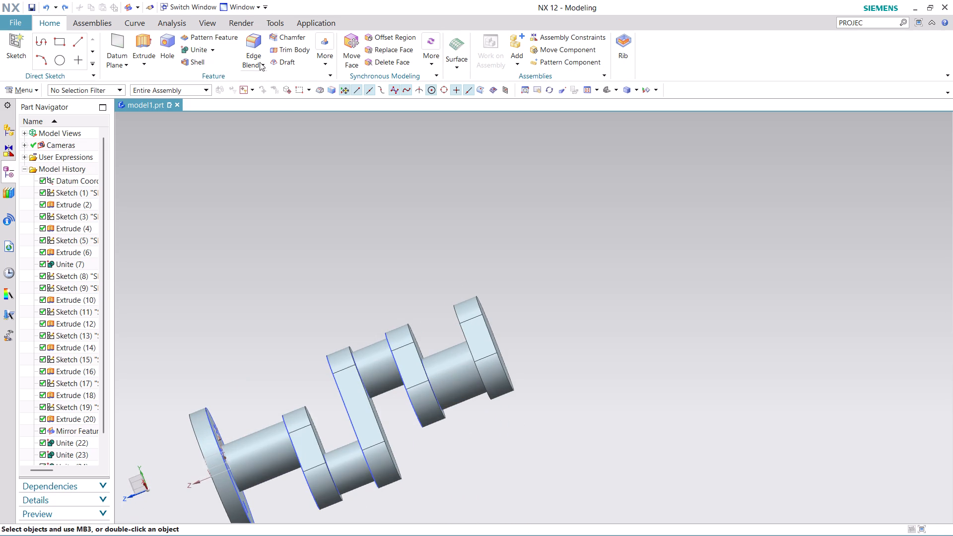
left_click(327, 57)
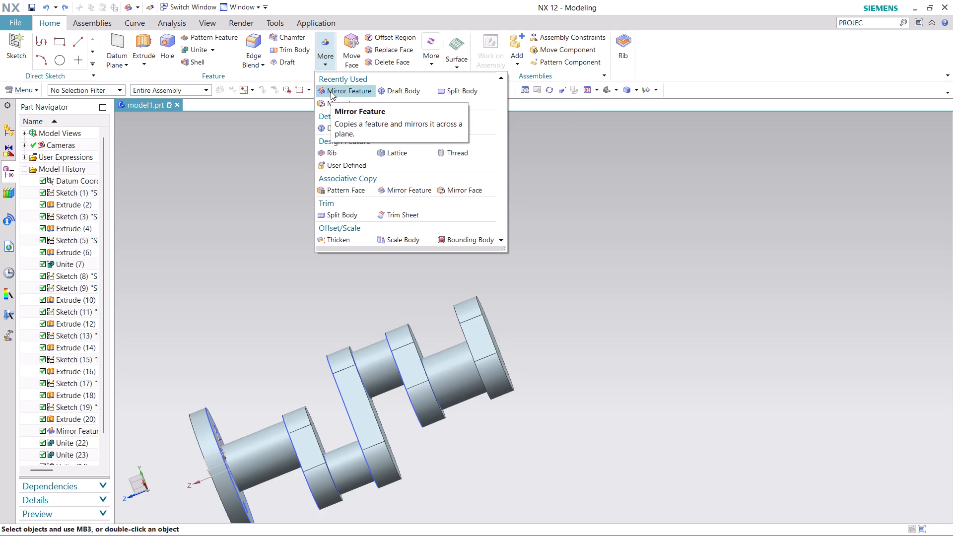
left_click(537, 192)
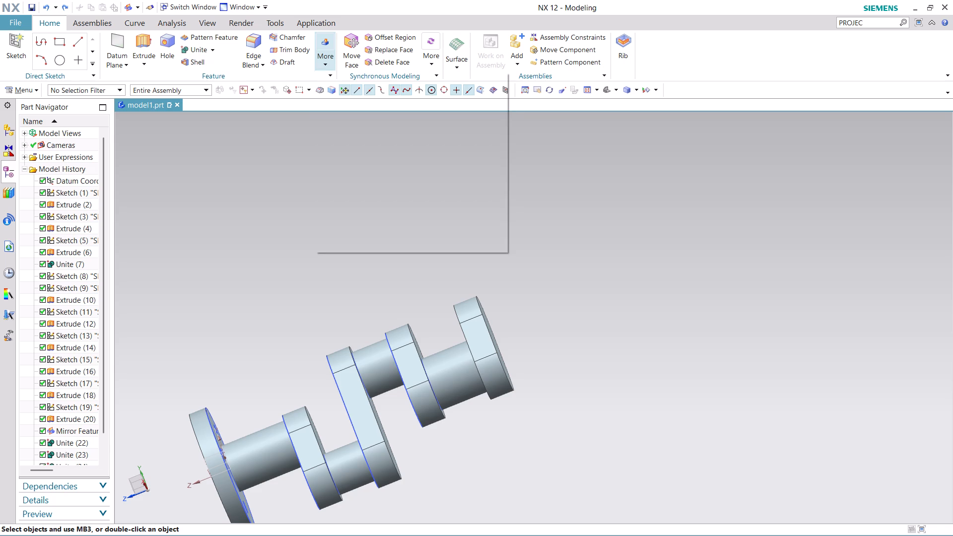
middle_click_drag(543, 271, 529, 301)
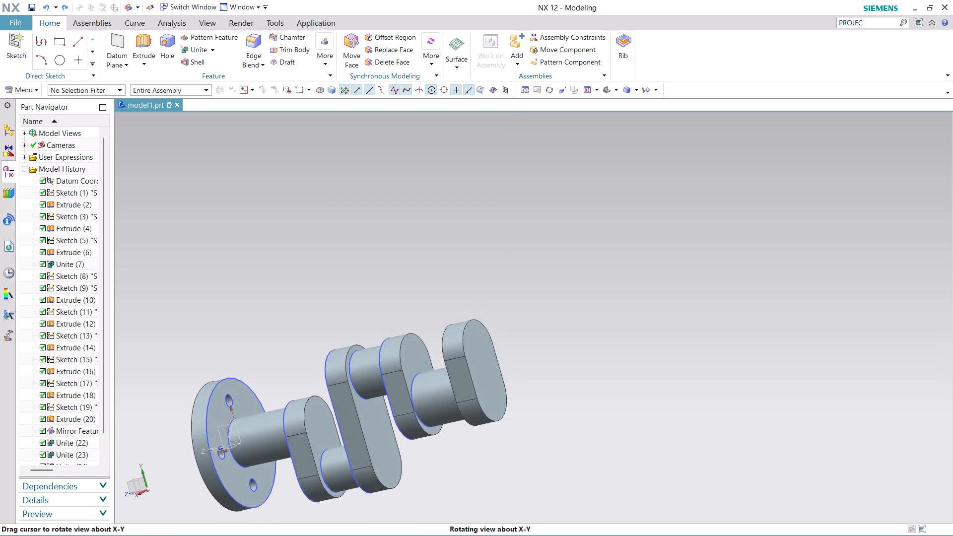
middle_click_drag(529, 301, 537, 310)
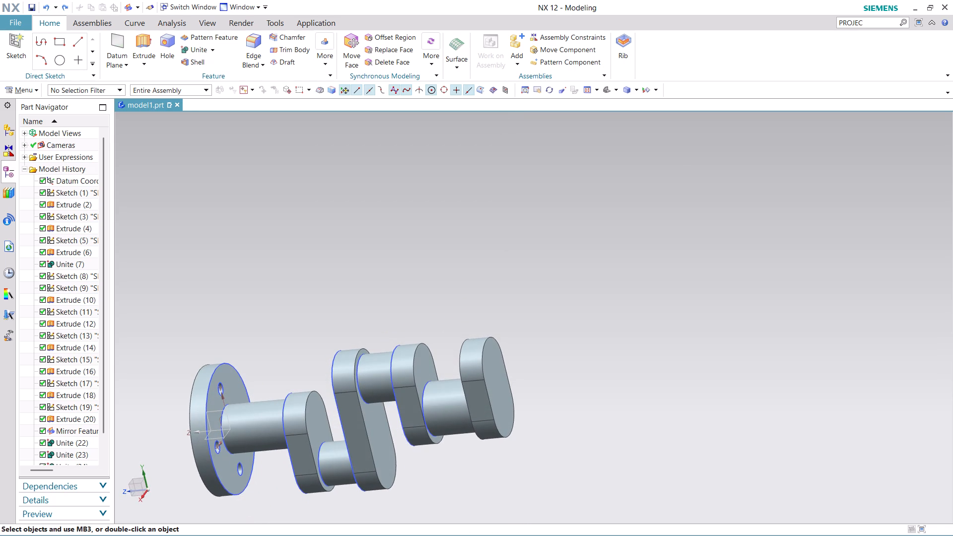
Create a datum plane at a distance of 0 mm from the outer face of the end arm.
left_click(127, 64)
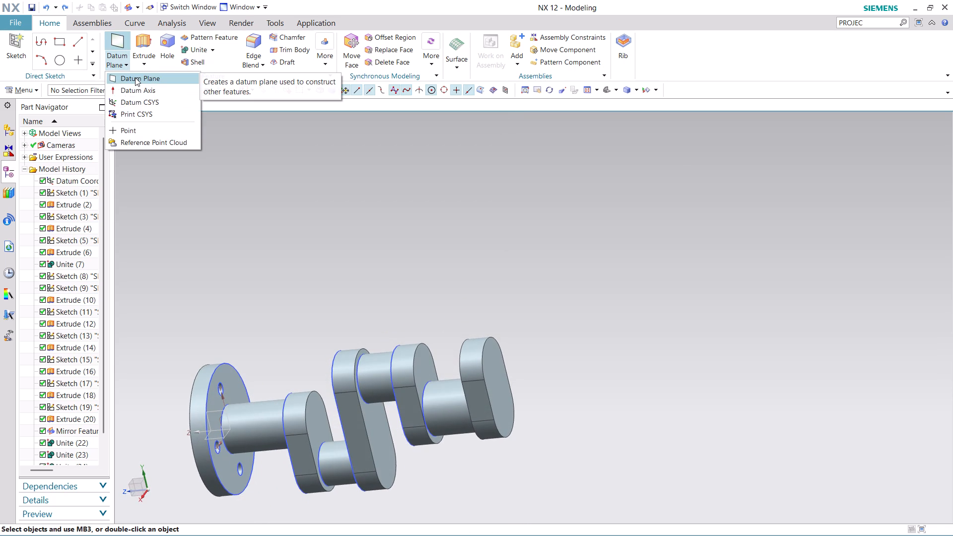
left_click(135, 77)
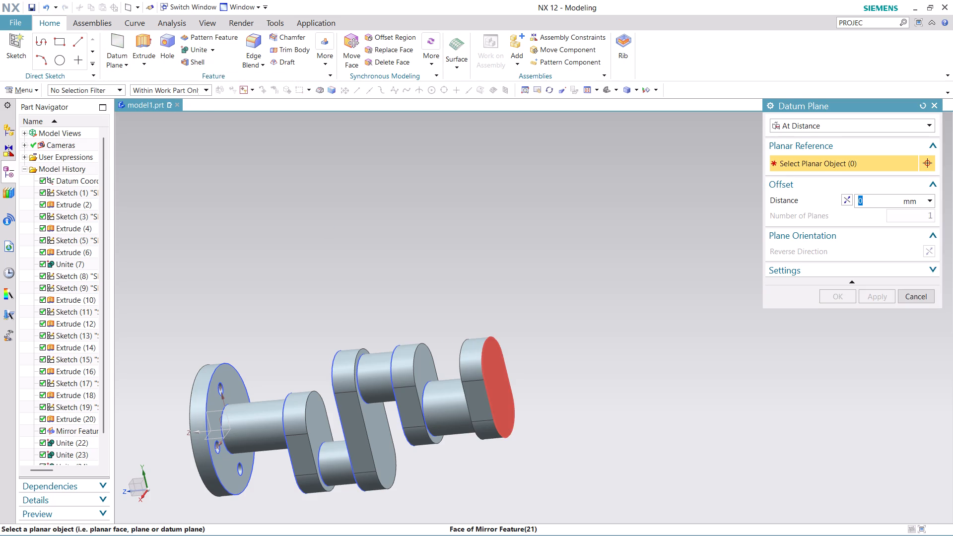
left_click(497, 379)
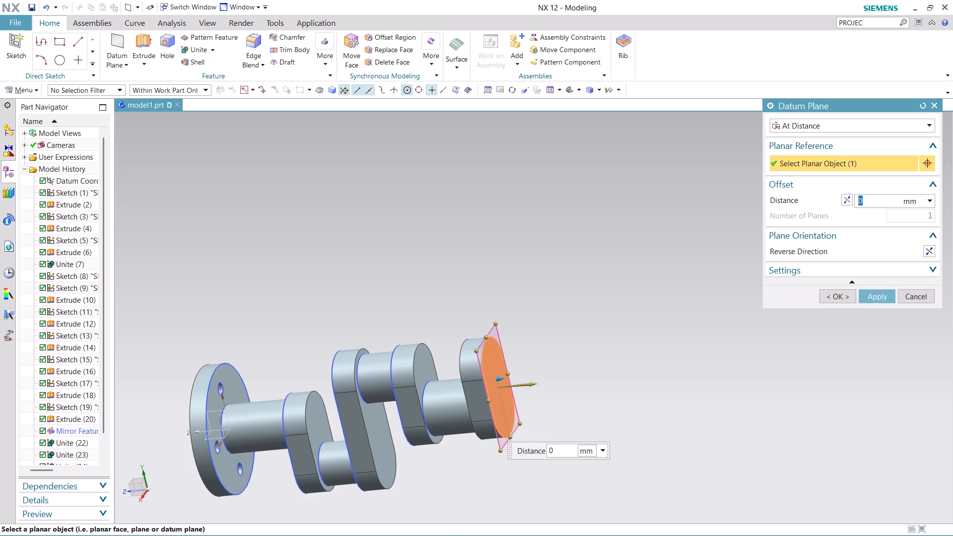
left_click(874, 296)
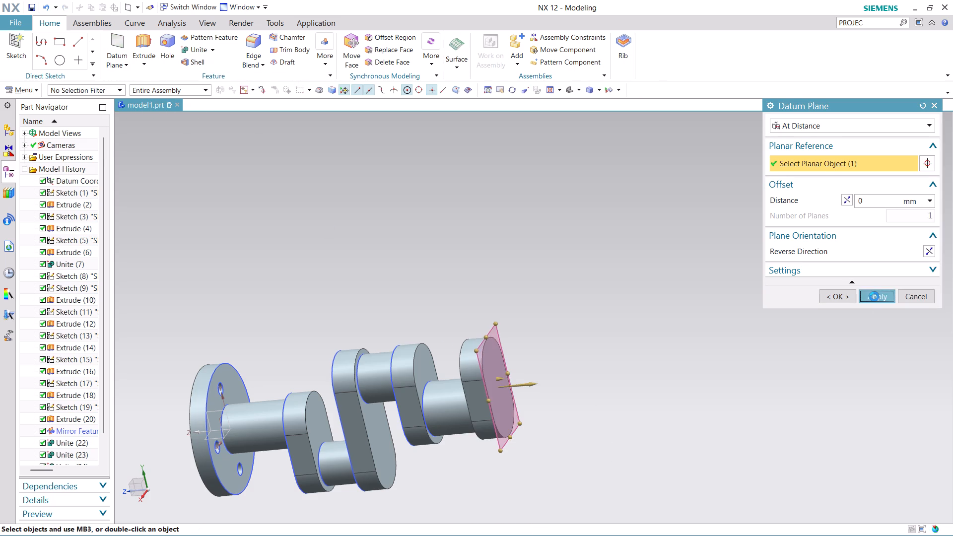
left_click(918, 297)
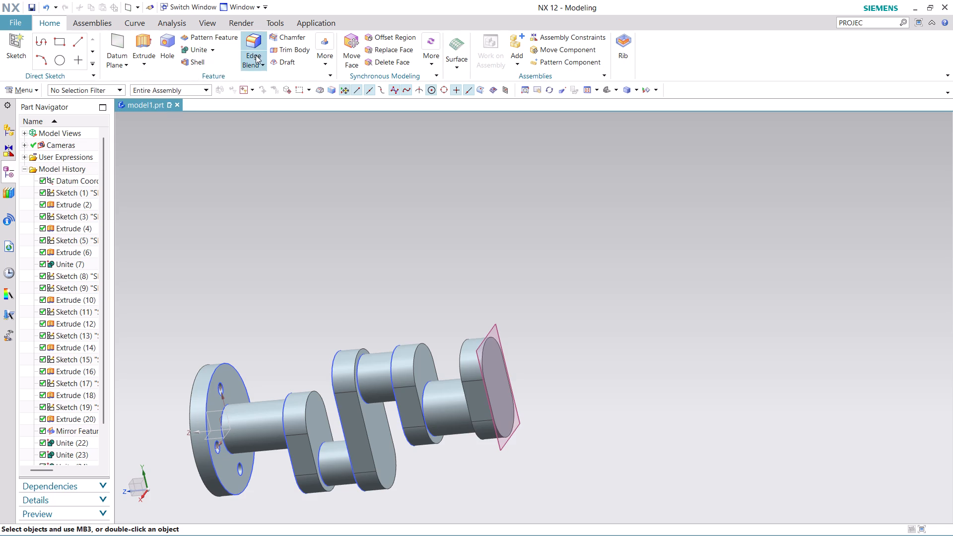
Set up a Mirror Feature of the upper pin, long arm, lower pin and first short arm about the new end-face datum plane.
left_click(328, 59)
left_click(353, 93)
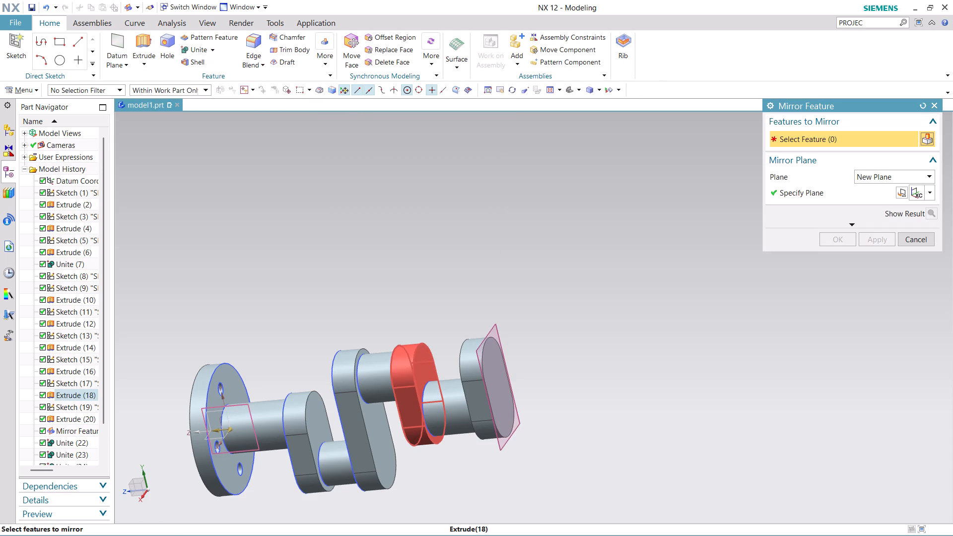
left_click(378, 385)
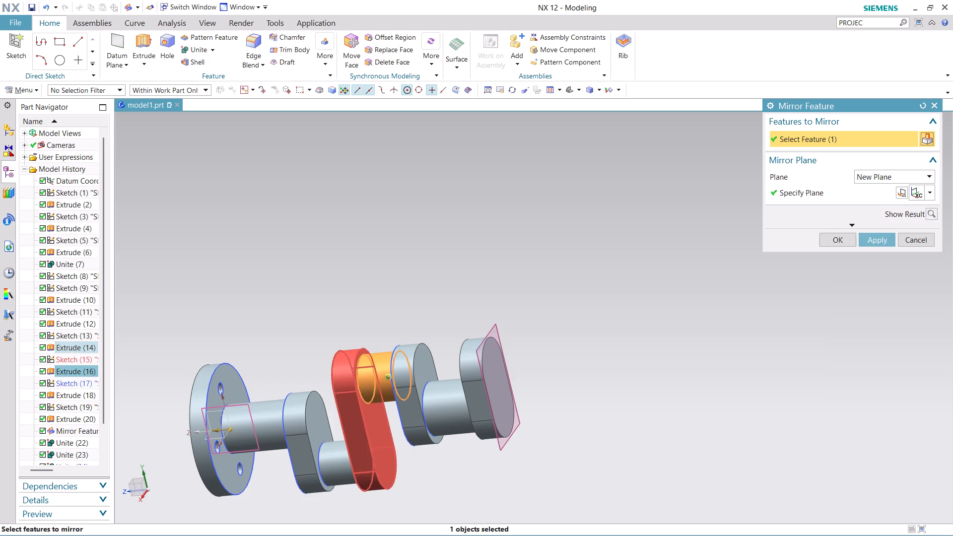
left_click(360, 414)
left_click(331, 467)
left_click(307, 427)
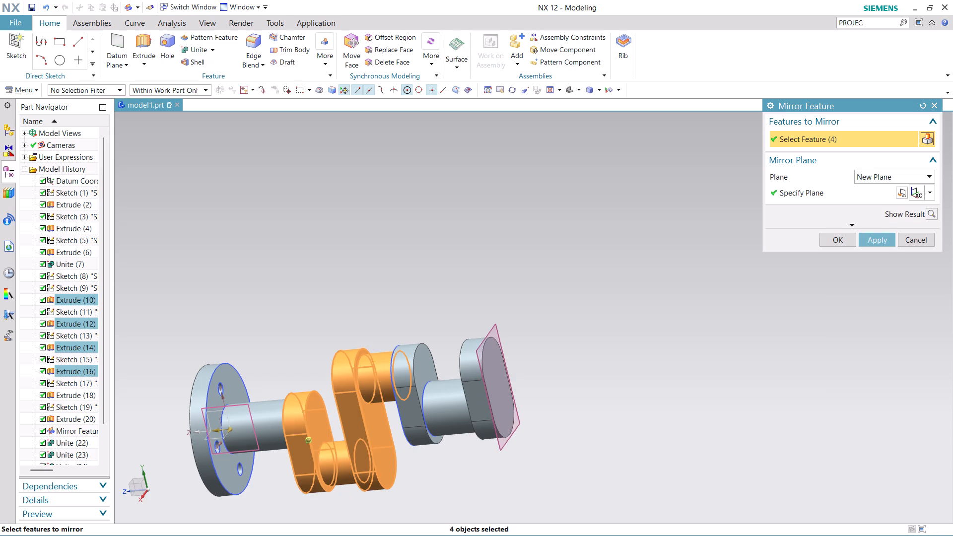
left_click(827, 193)
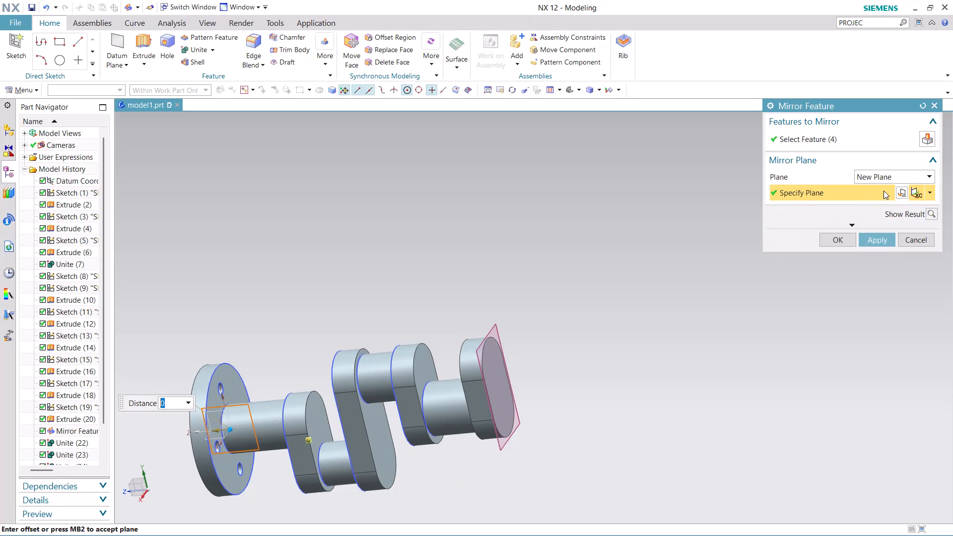
left_click(935, 193)
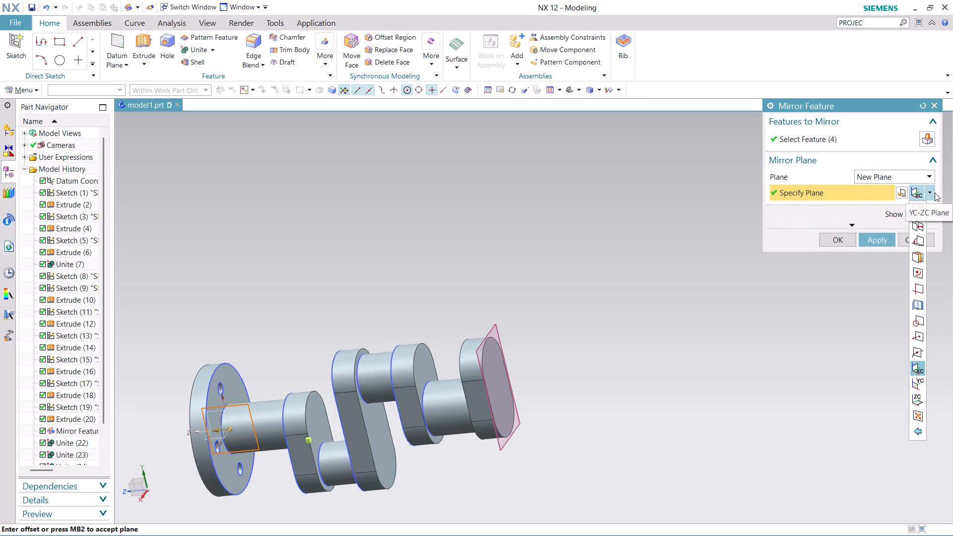
left_click(921, 206)
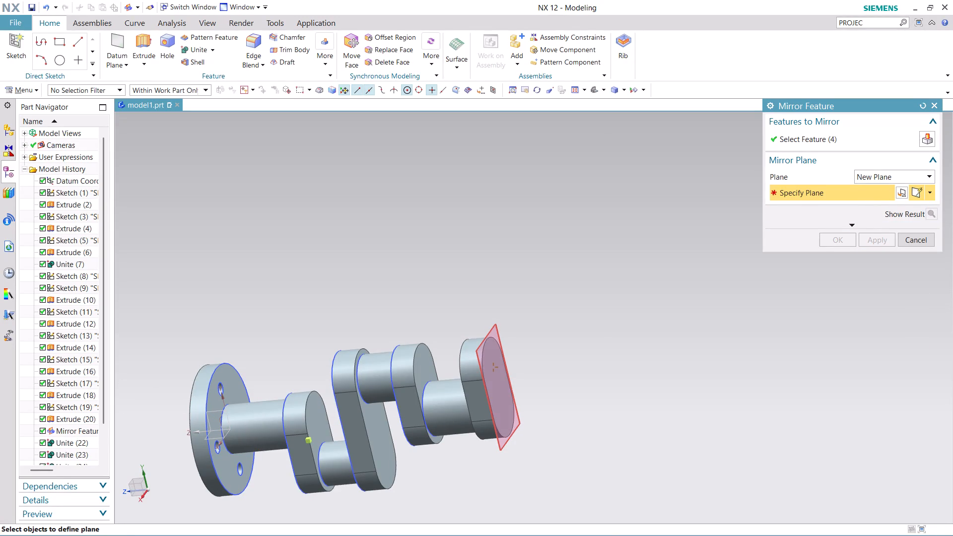
left_click(477, 355)
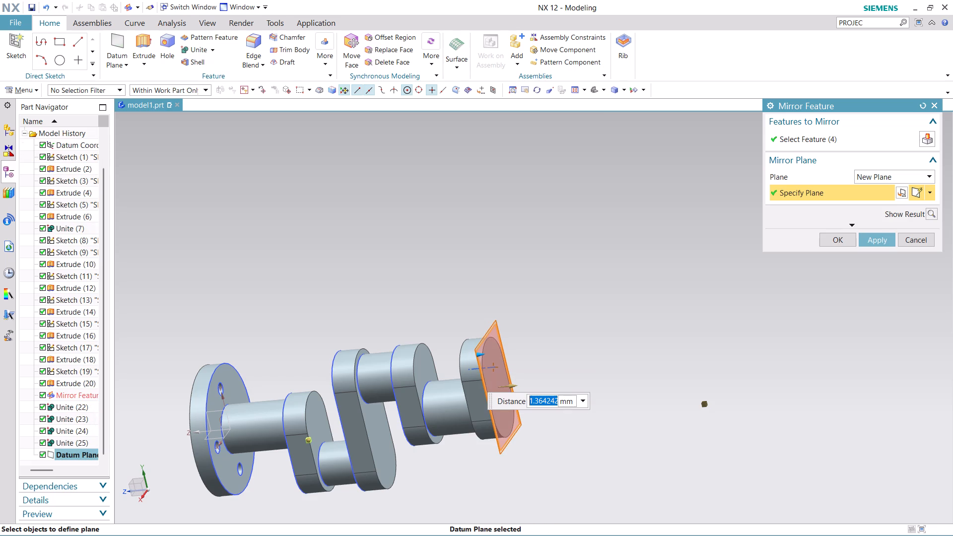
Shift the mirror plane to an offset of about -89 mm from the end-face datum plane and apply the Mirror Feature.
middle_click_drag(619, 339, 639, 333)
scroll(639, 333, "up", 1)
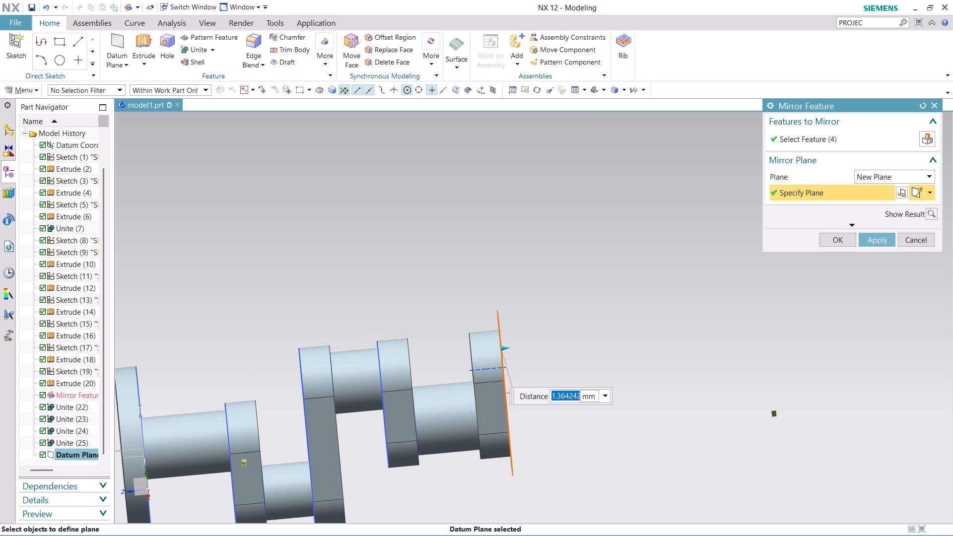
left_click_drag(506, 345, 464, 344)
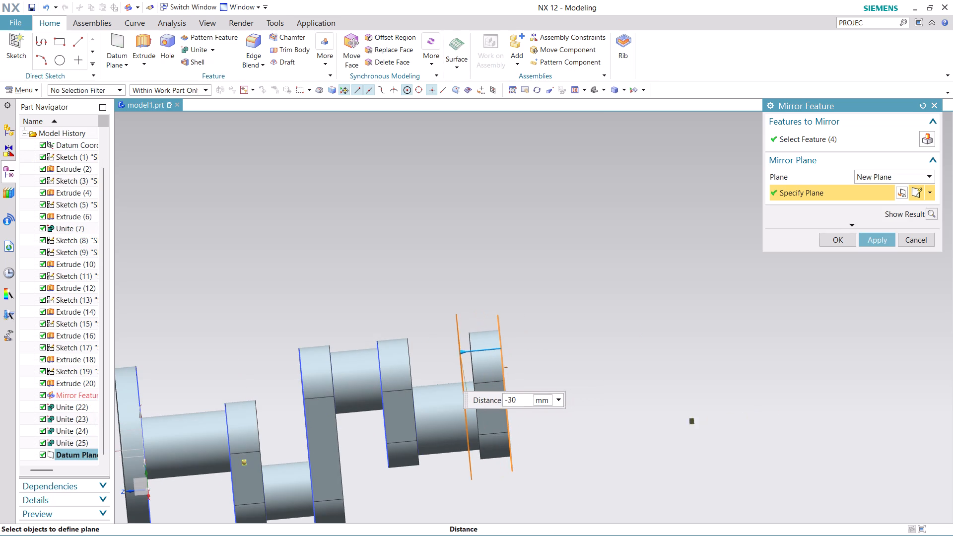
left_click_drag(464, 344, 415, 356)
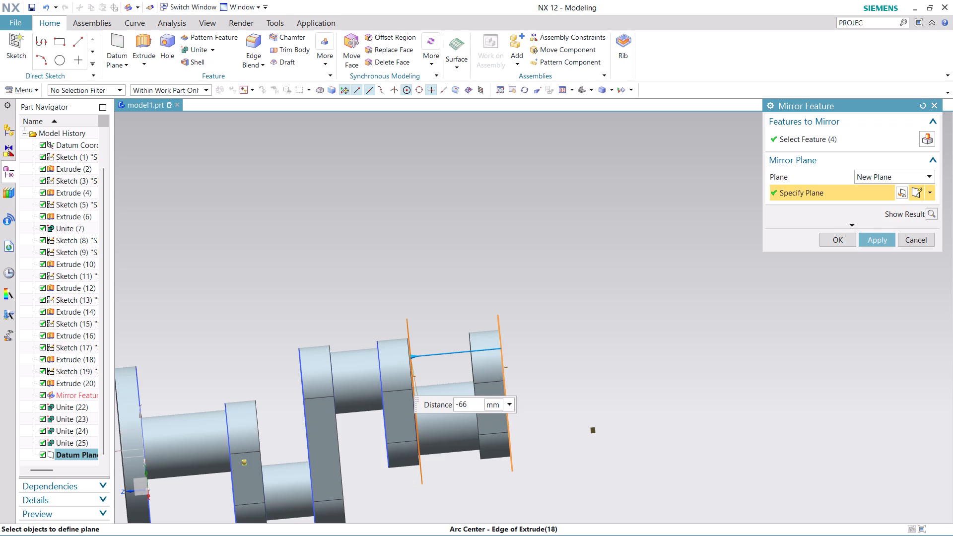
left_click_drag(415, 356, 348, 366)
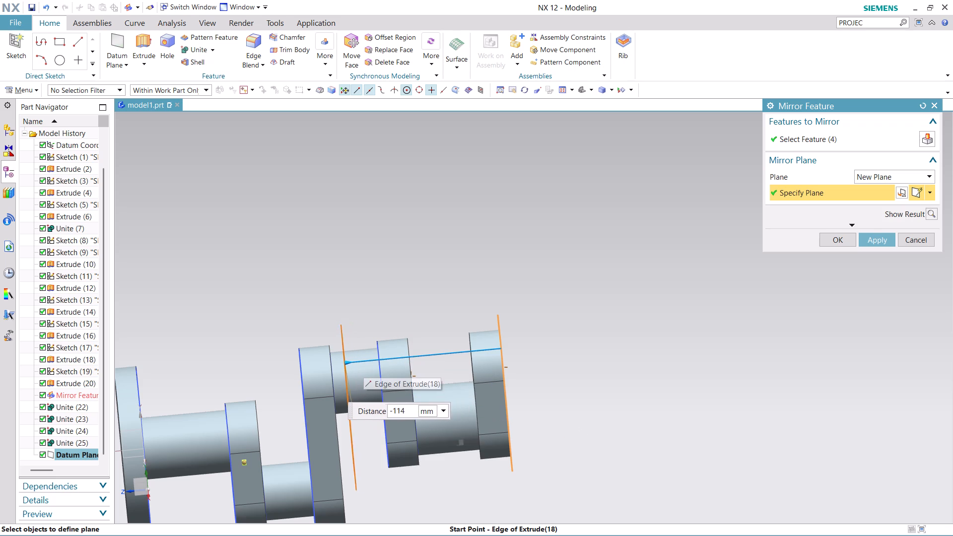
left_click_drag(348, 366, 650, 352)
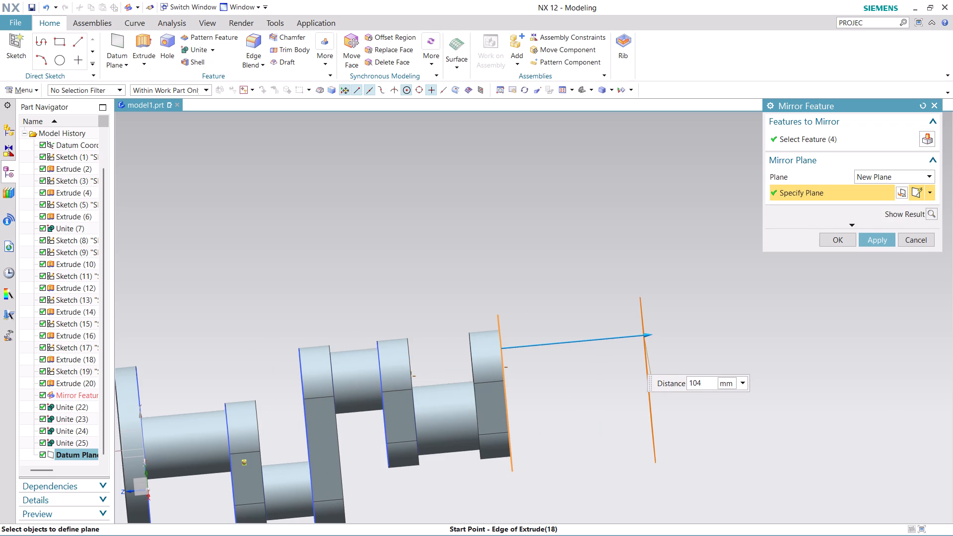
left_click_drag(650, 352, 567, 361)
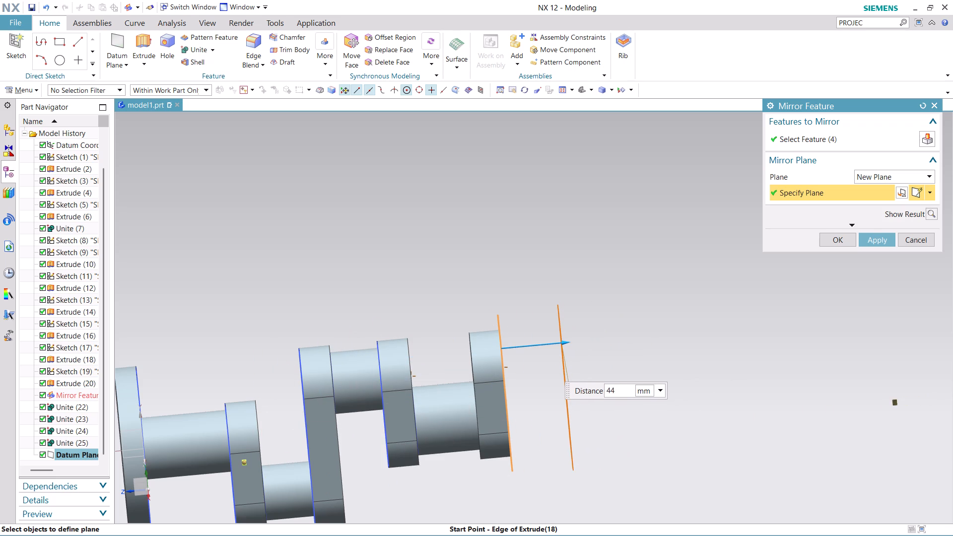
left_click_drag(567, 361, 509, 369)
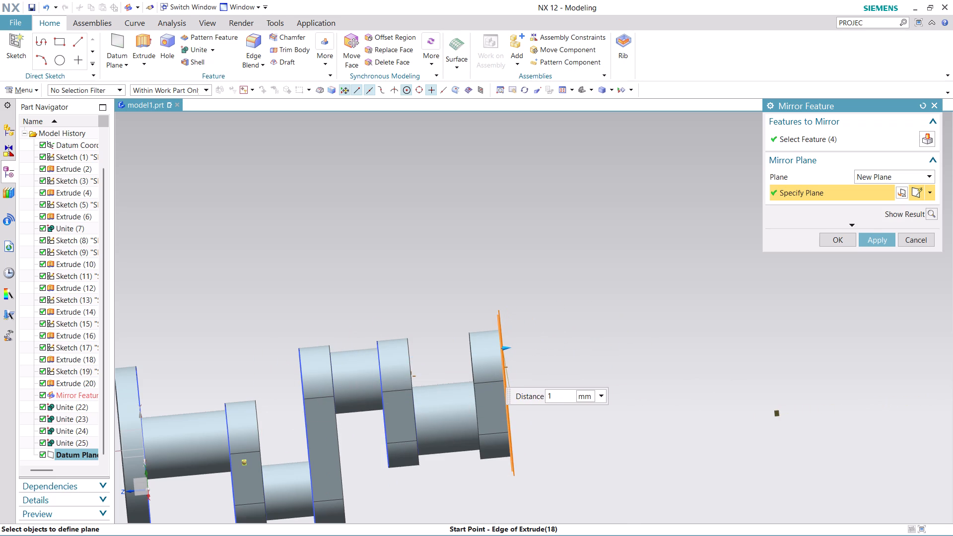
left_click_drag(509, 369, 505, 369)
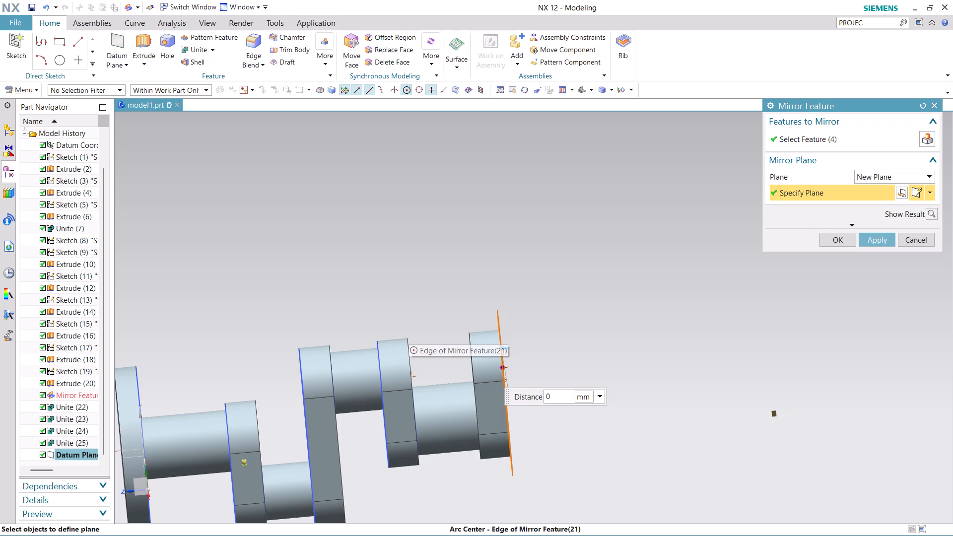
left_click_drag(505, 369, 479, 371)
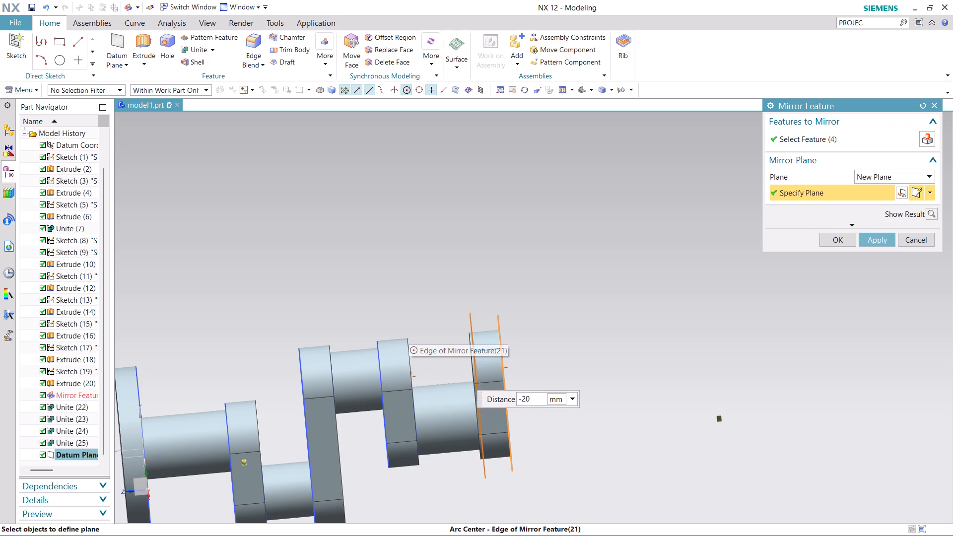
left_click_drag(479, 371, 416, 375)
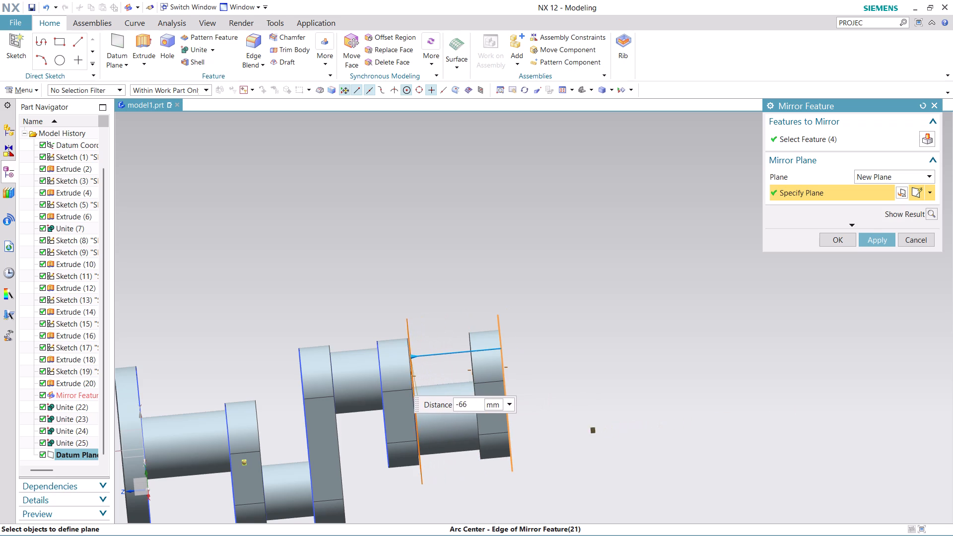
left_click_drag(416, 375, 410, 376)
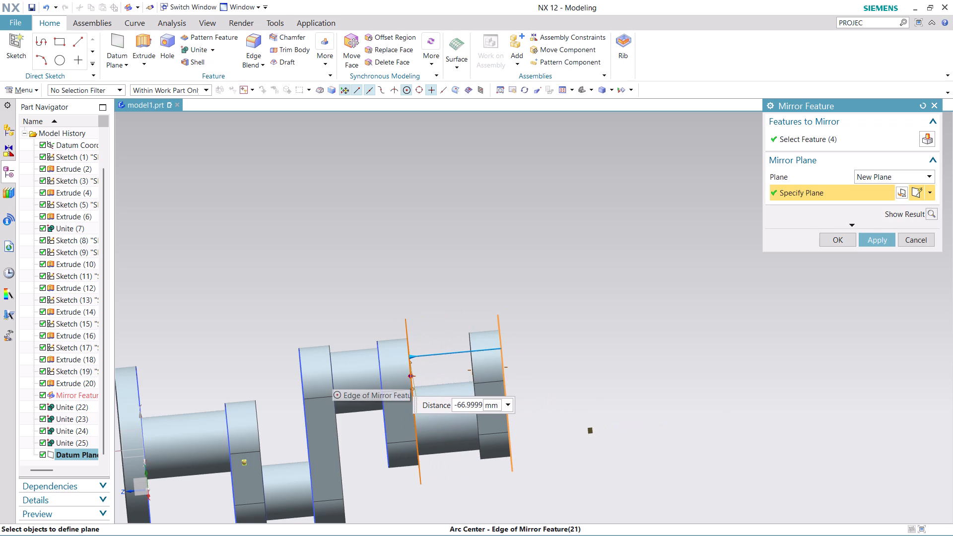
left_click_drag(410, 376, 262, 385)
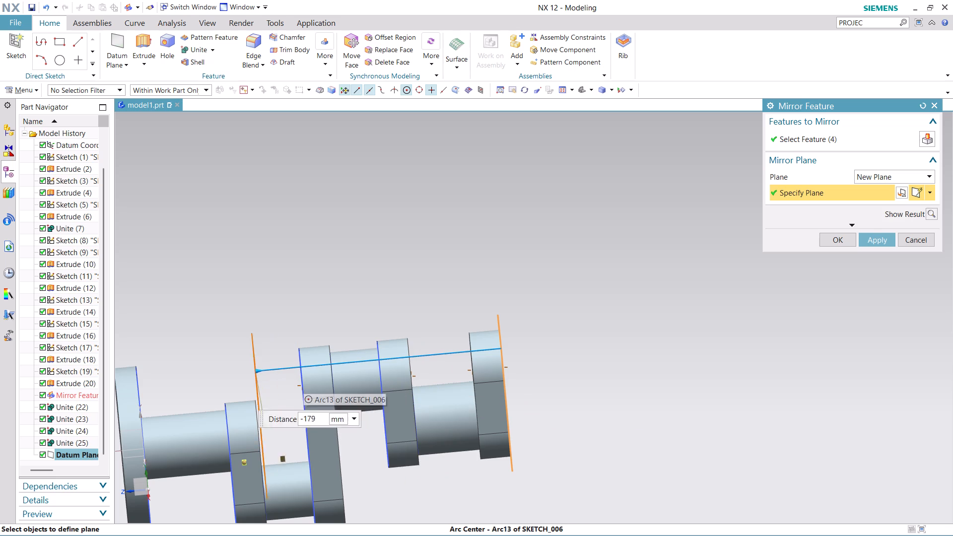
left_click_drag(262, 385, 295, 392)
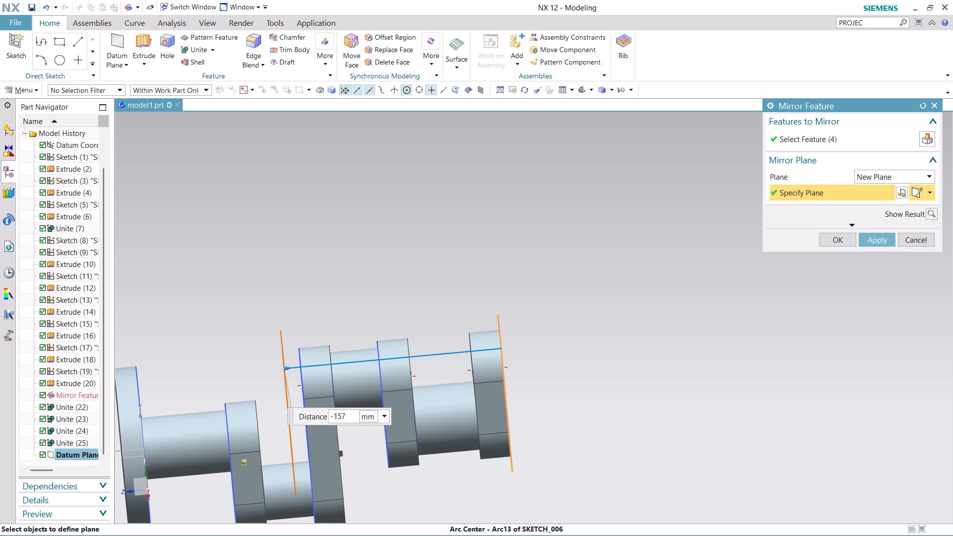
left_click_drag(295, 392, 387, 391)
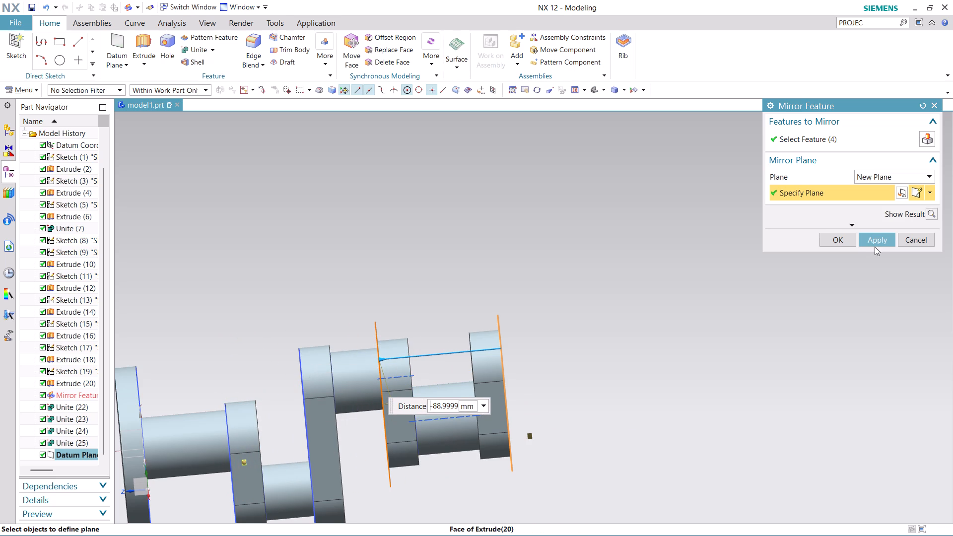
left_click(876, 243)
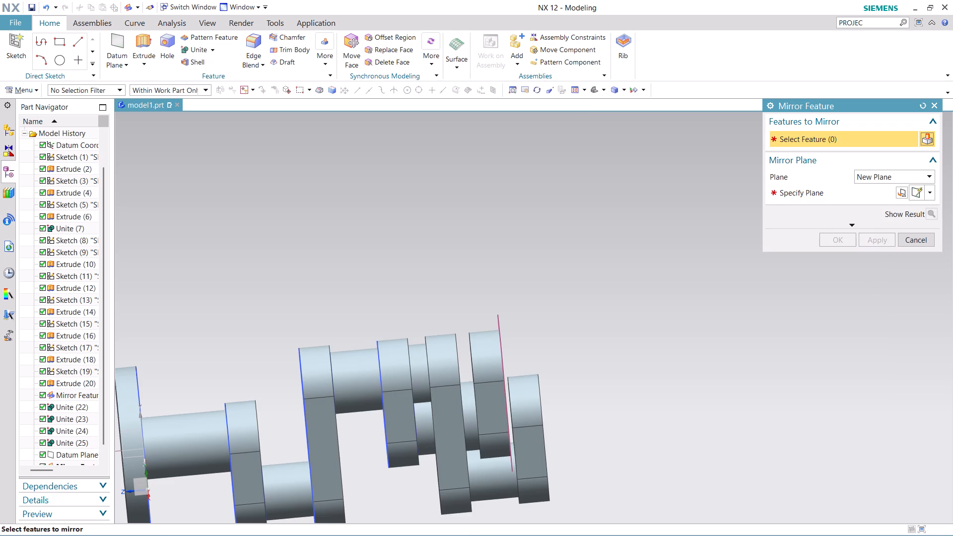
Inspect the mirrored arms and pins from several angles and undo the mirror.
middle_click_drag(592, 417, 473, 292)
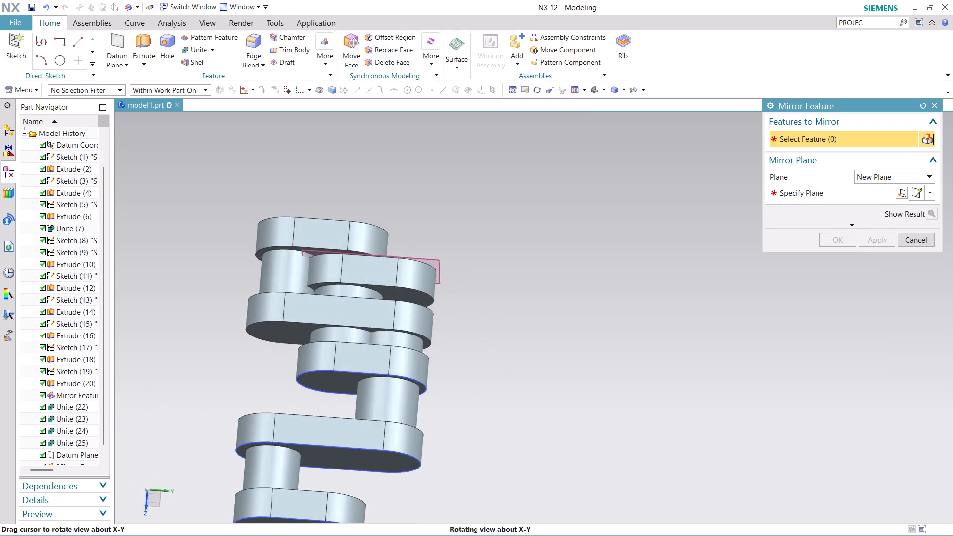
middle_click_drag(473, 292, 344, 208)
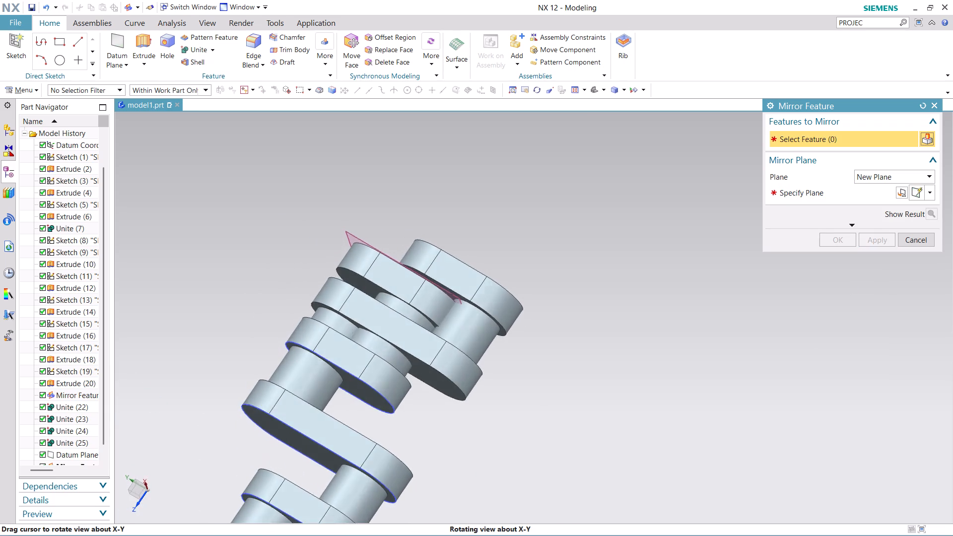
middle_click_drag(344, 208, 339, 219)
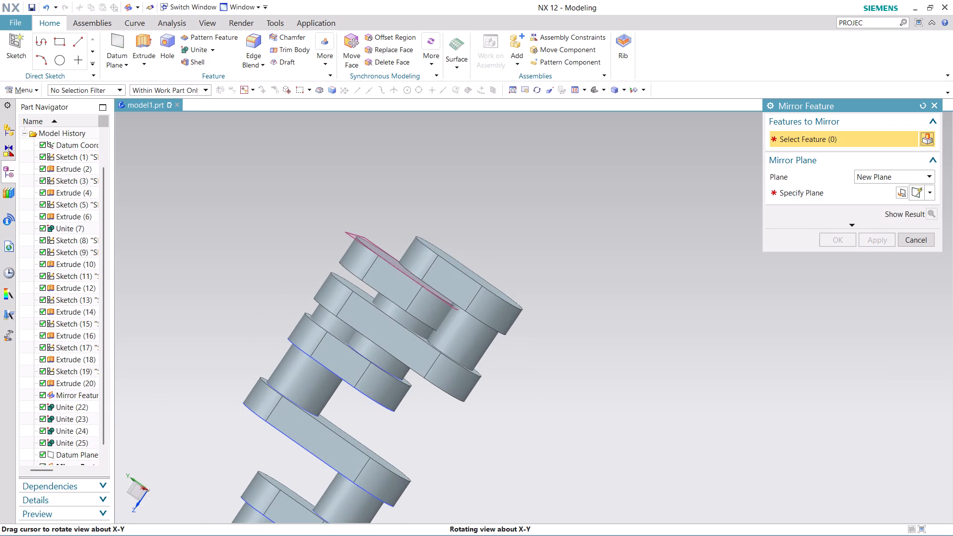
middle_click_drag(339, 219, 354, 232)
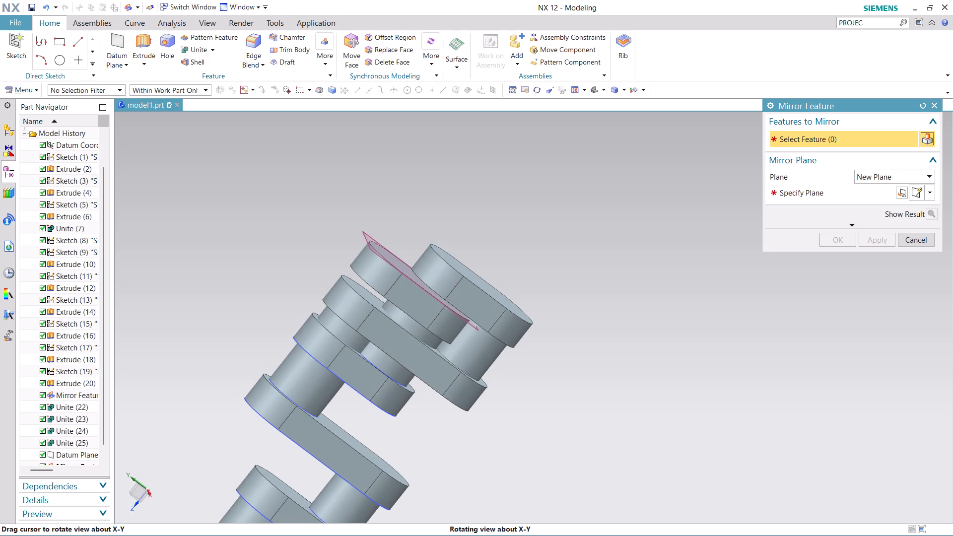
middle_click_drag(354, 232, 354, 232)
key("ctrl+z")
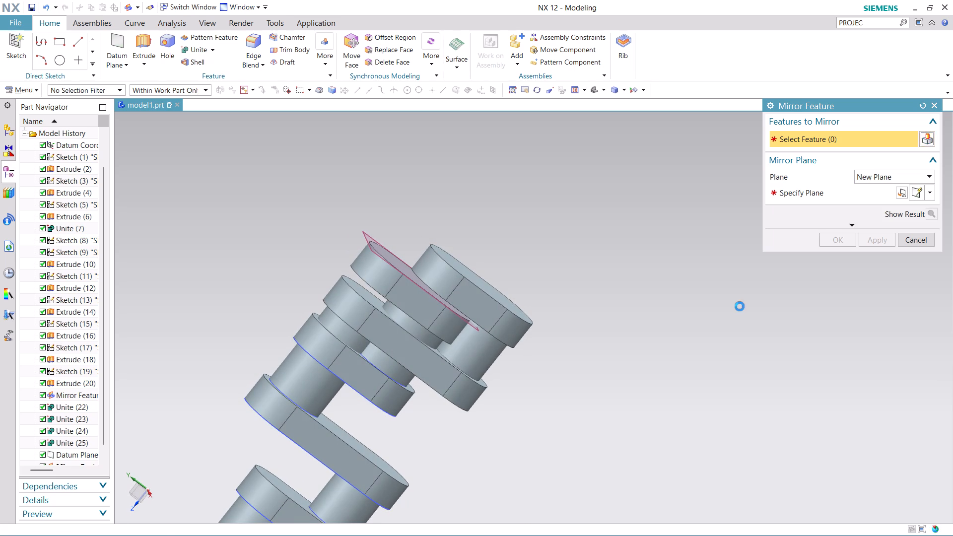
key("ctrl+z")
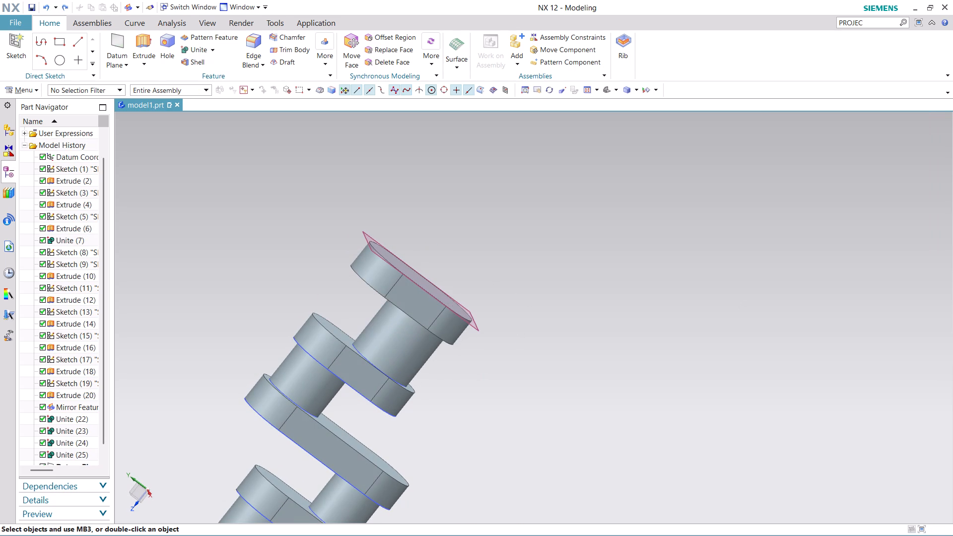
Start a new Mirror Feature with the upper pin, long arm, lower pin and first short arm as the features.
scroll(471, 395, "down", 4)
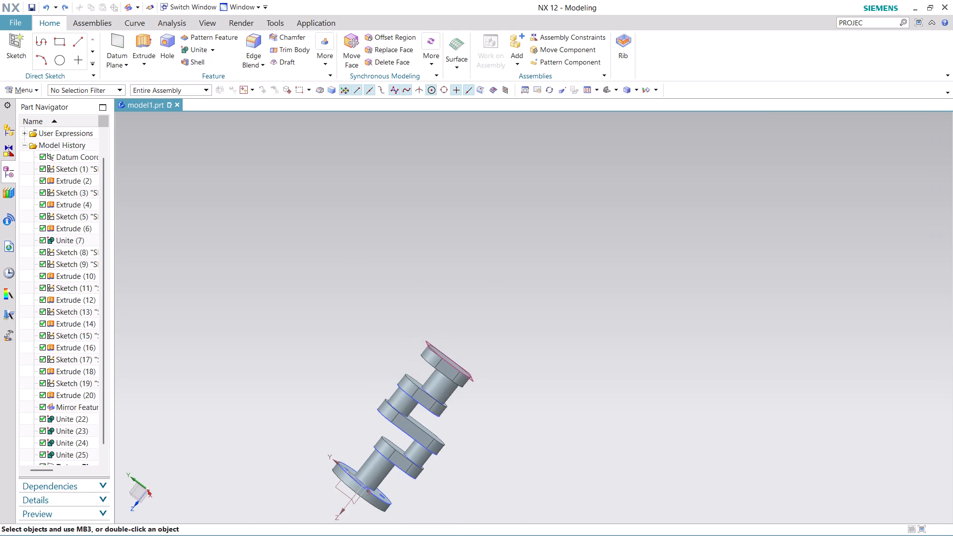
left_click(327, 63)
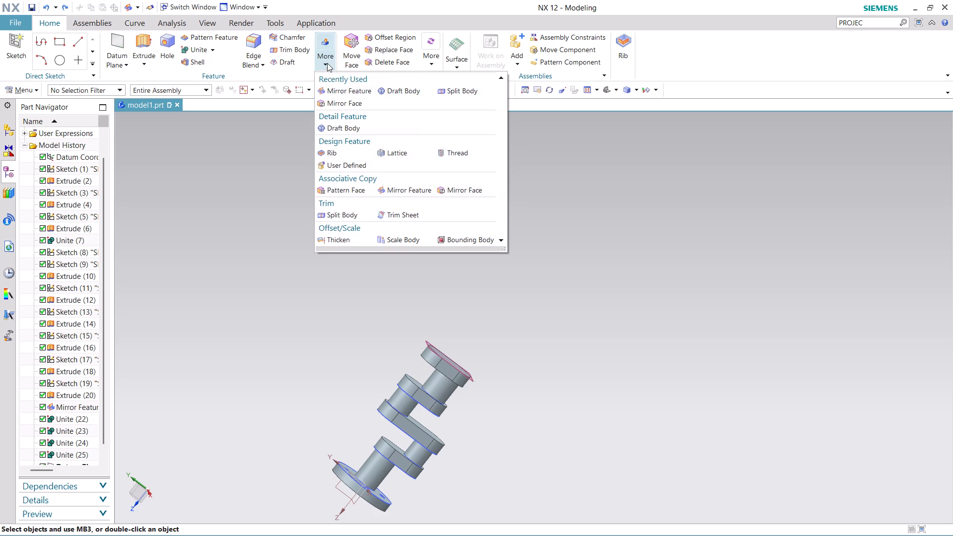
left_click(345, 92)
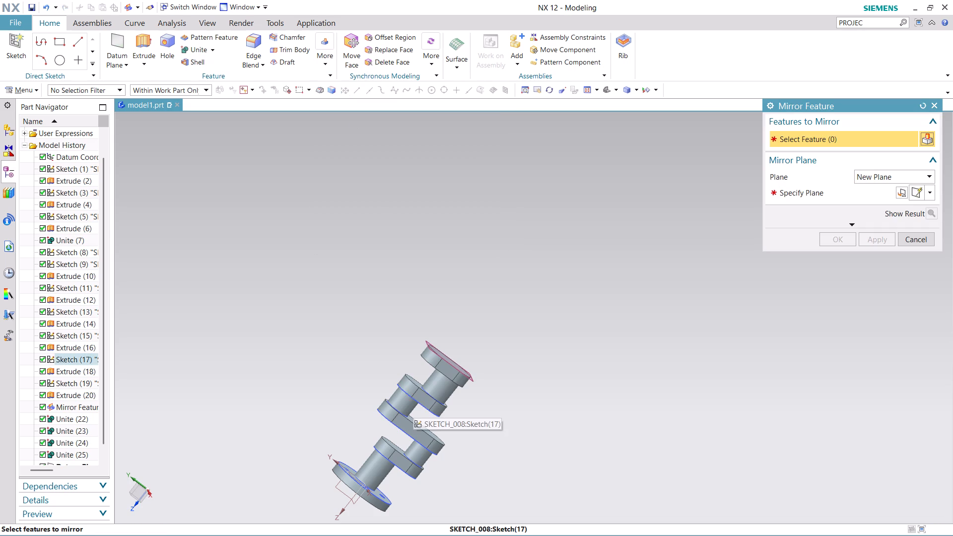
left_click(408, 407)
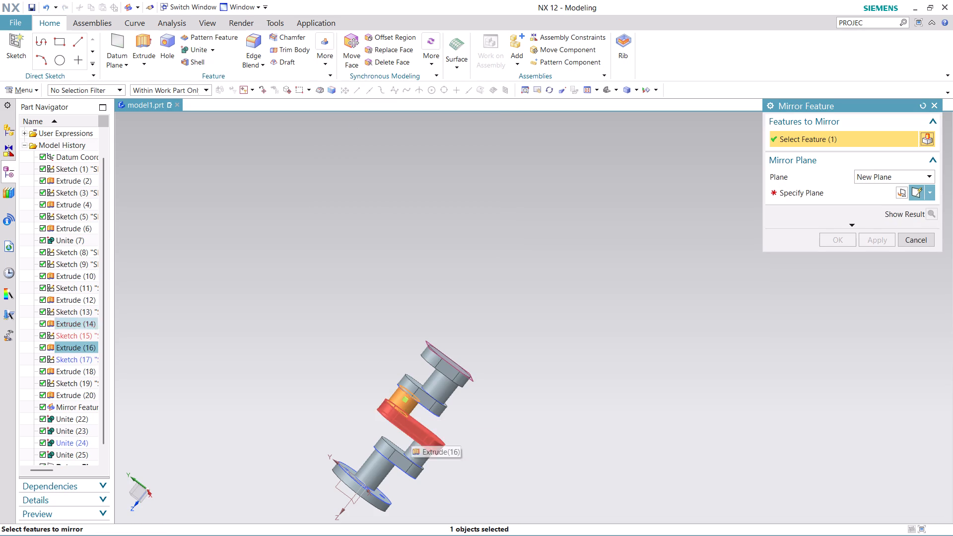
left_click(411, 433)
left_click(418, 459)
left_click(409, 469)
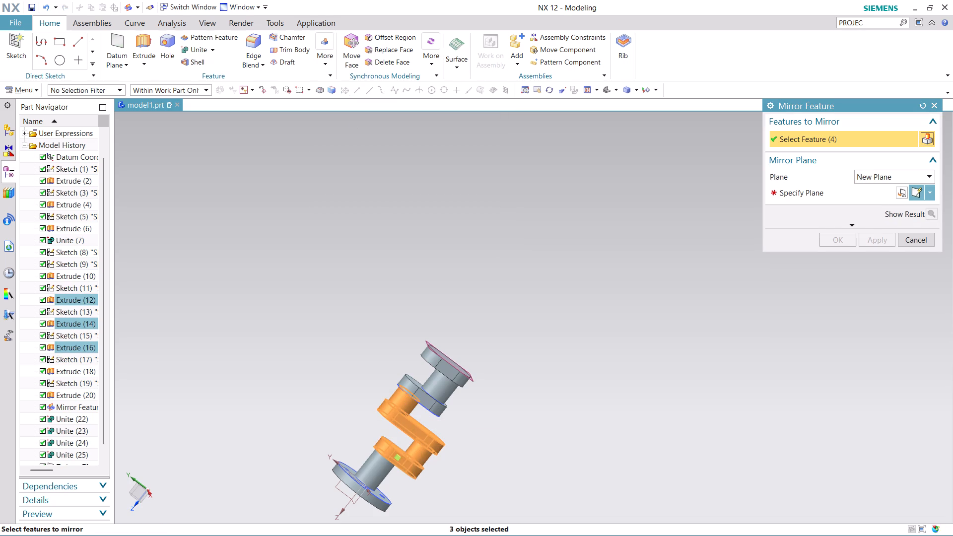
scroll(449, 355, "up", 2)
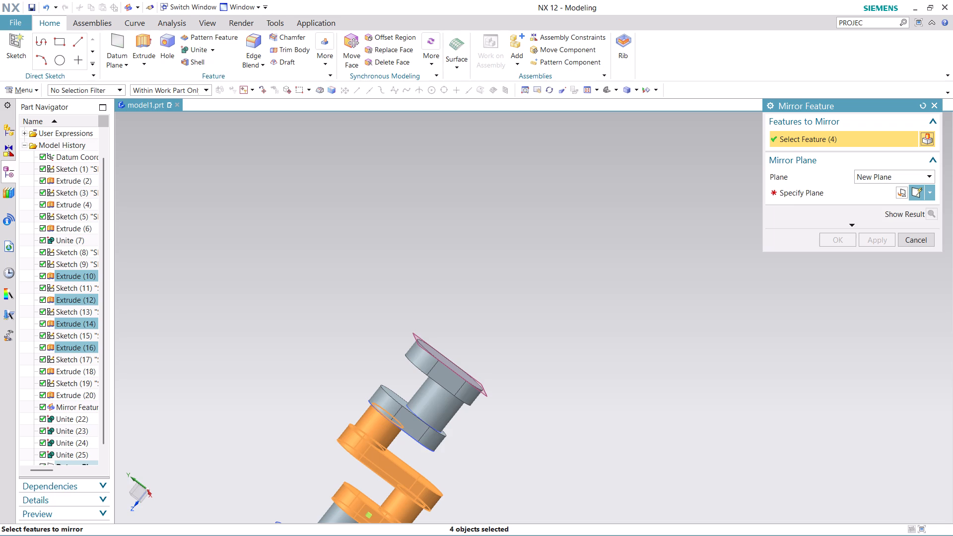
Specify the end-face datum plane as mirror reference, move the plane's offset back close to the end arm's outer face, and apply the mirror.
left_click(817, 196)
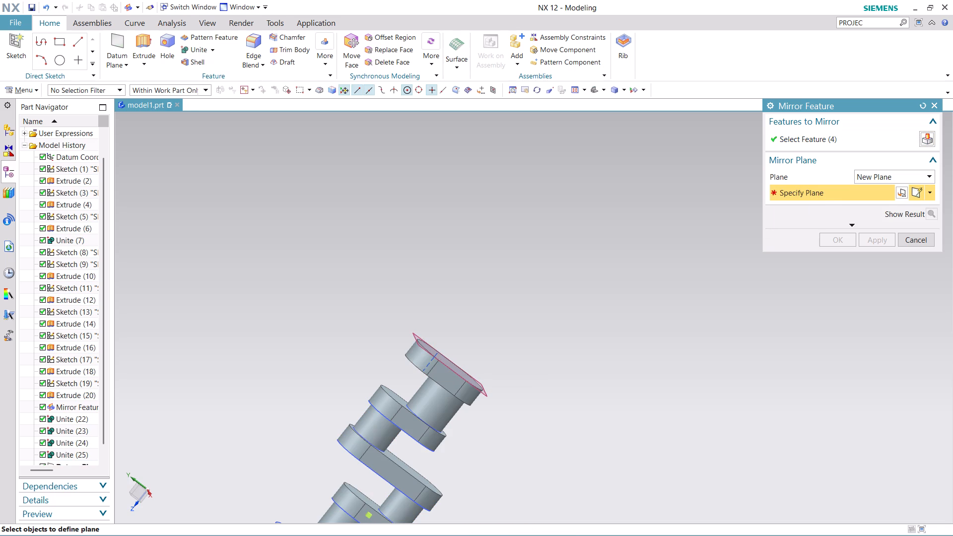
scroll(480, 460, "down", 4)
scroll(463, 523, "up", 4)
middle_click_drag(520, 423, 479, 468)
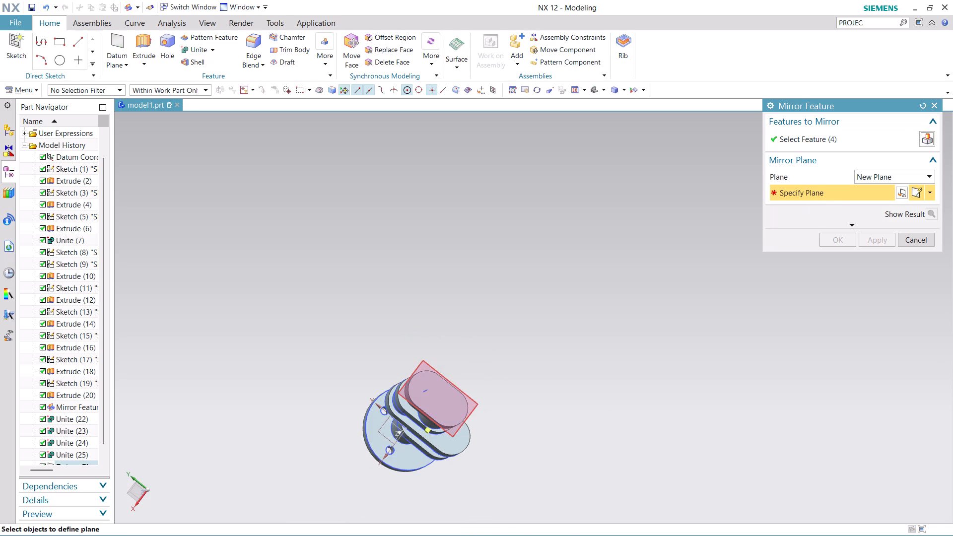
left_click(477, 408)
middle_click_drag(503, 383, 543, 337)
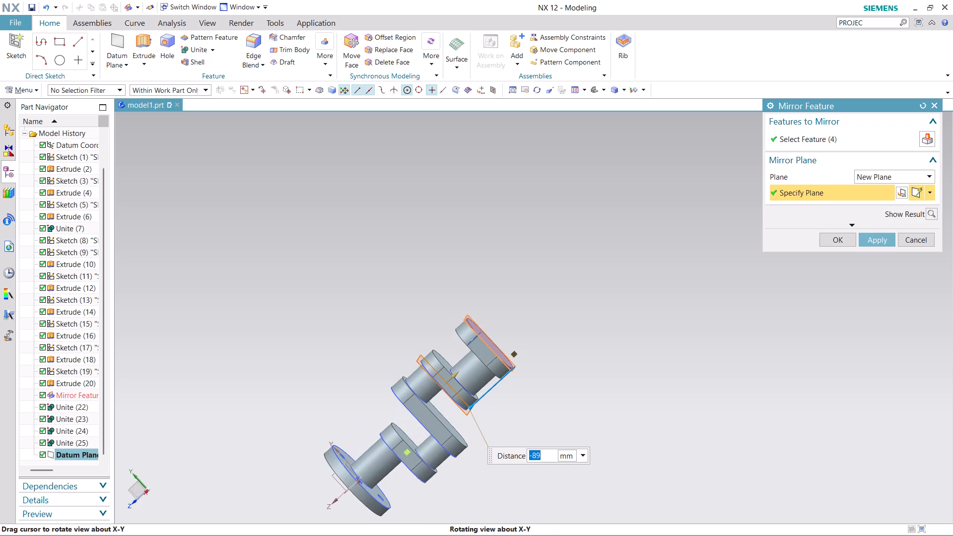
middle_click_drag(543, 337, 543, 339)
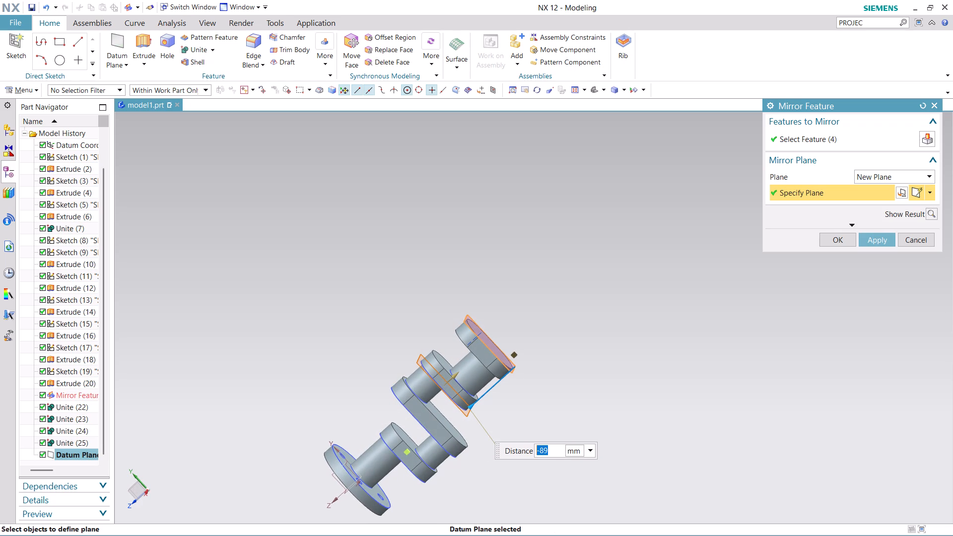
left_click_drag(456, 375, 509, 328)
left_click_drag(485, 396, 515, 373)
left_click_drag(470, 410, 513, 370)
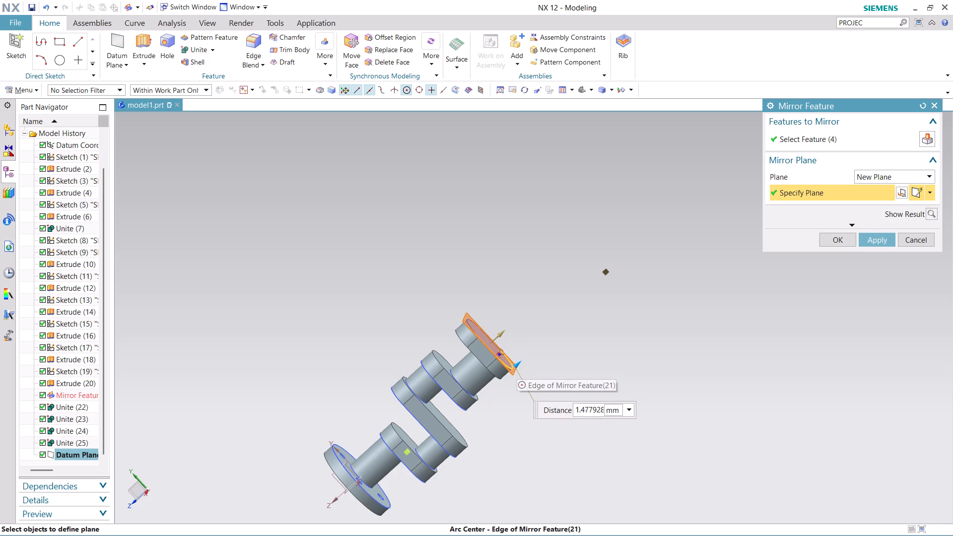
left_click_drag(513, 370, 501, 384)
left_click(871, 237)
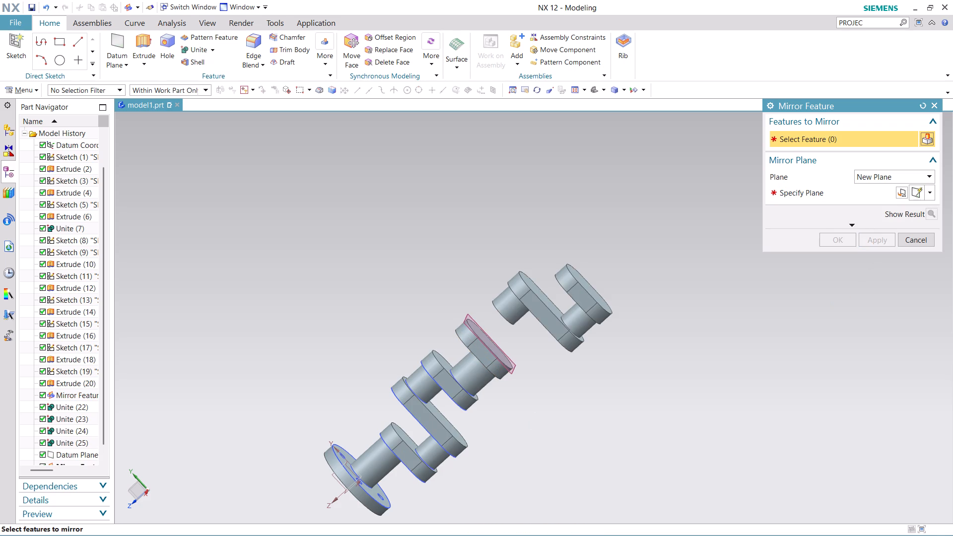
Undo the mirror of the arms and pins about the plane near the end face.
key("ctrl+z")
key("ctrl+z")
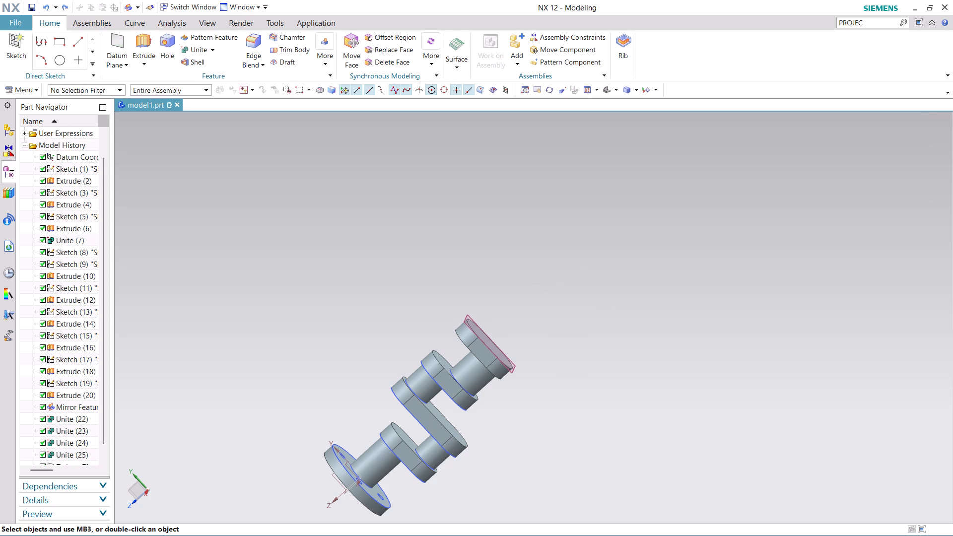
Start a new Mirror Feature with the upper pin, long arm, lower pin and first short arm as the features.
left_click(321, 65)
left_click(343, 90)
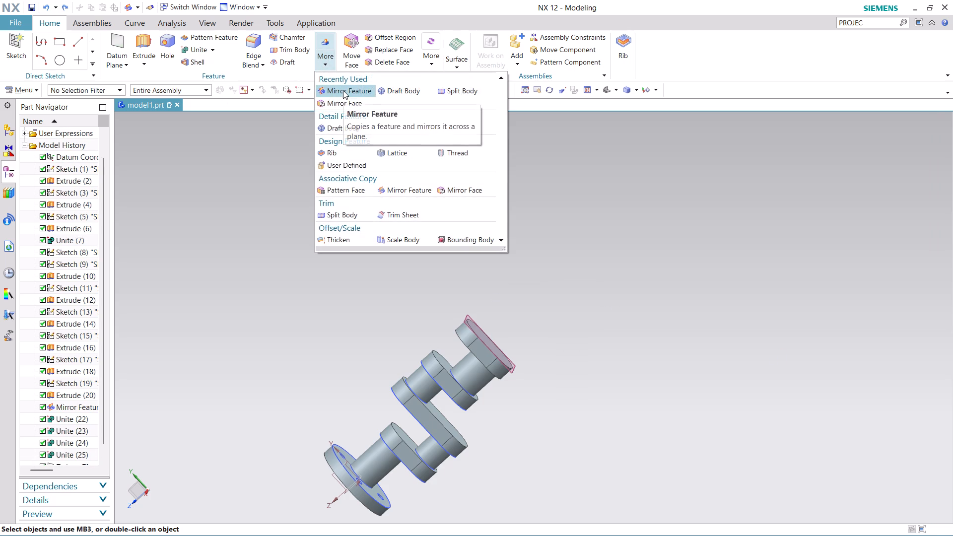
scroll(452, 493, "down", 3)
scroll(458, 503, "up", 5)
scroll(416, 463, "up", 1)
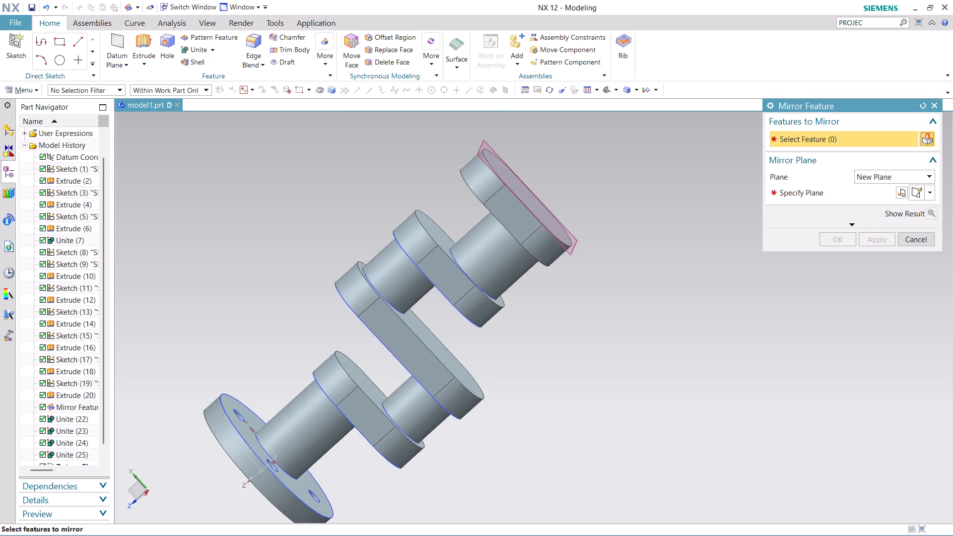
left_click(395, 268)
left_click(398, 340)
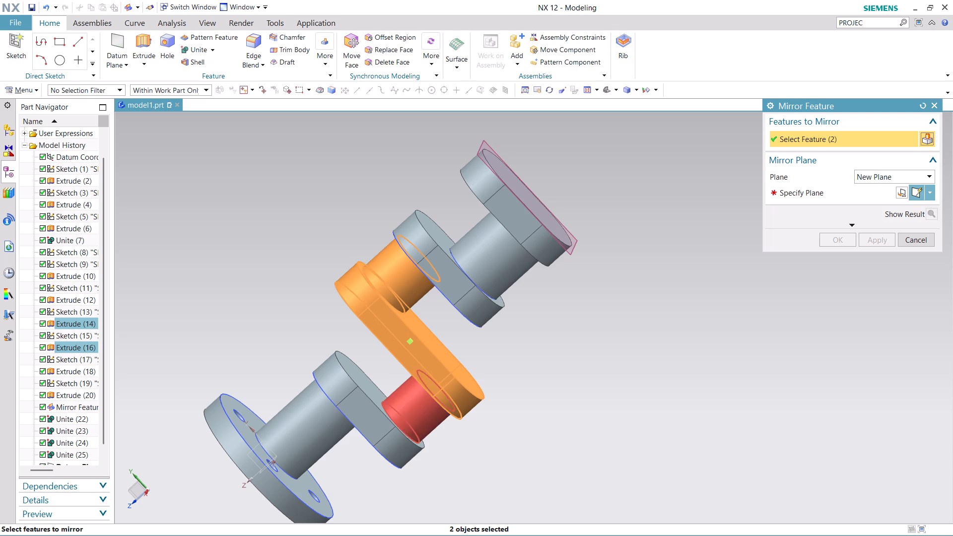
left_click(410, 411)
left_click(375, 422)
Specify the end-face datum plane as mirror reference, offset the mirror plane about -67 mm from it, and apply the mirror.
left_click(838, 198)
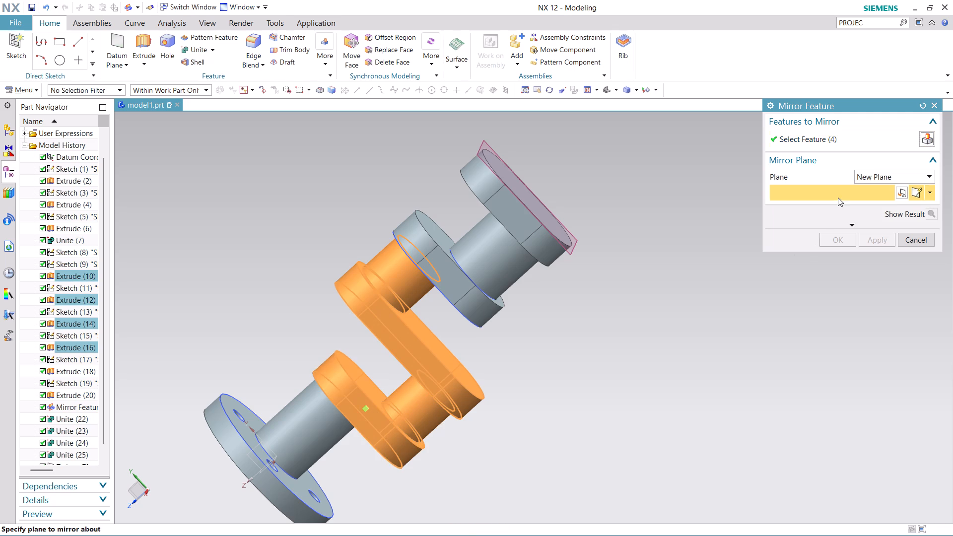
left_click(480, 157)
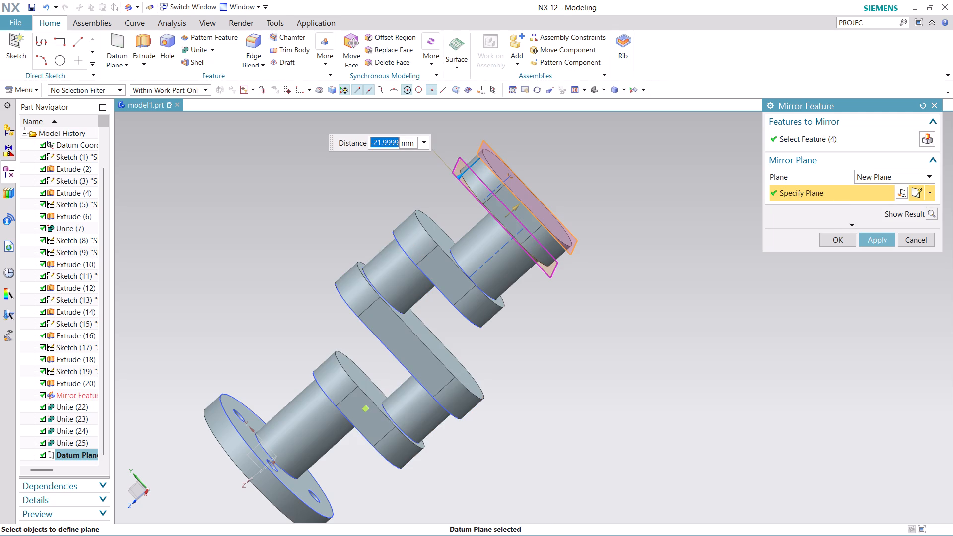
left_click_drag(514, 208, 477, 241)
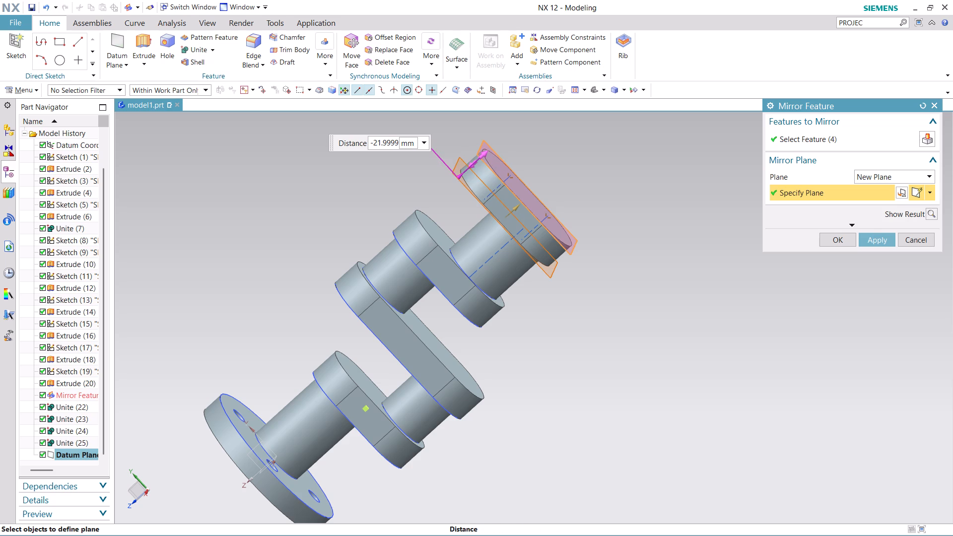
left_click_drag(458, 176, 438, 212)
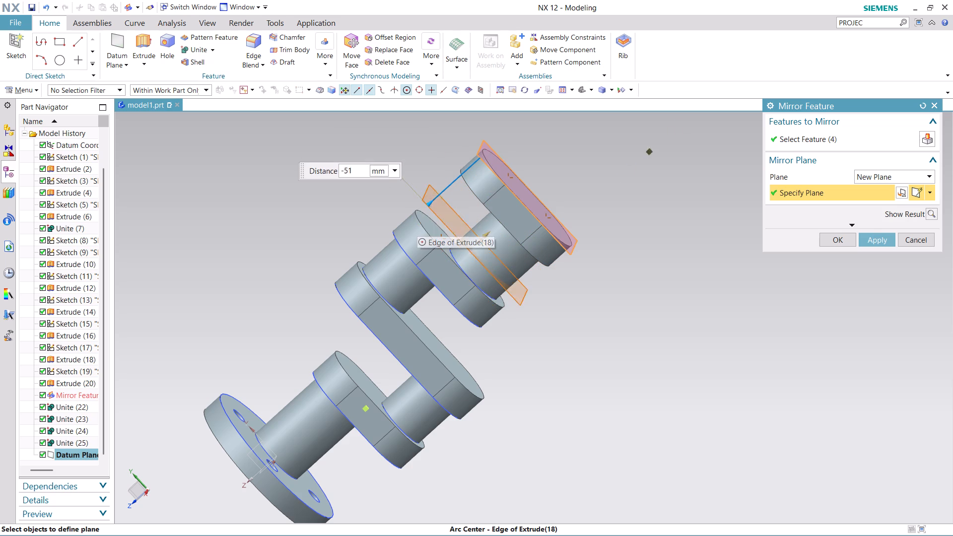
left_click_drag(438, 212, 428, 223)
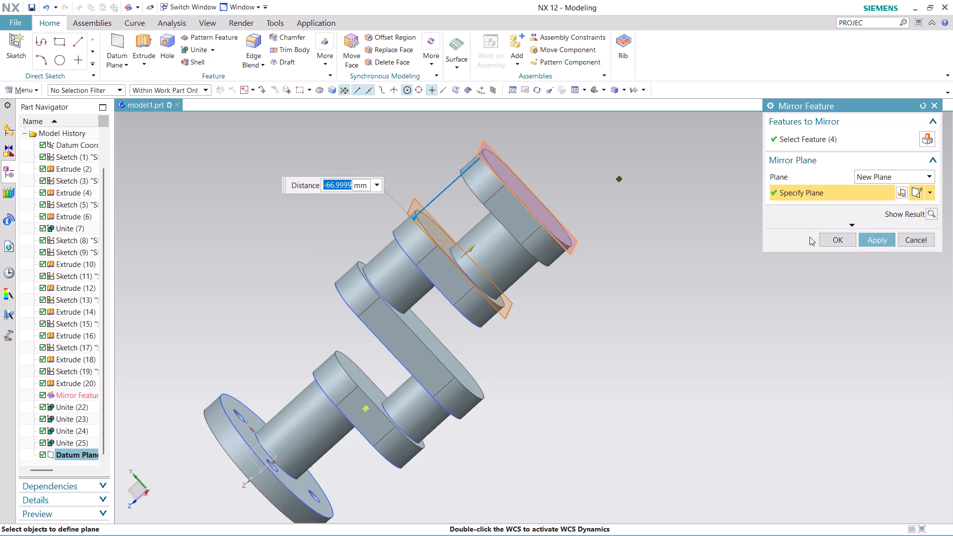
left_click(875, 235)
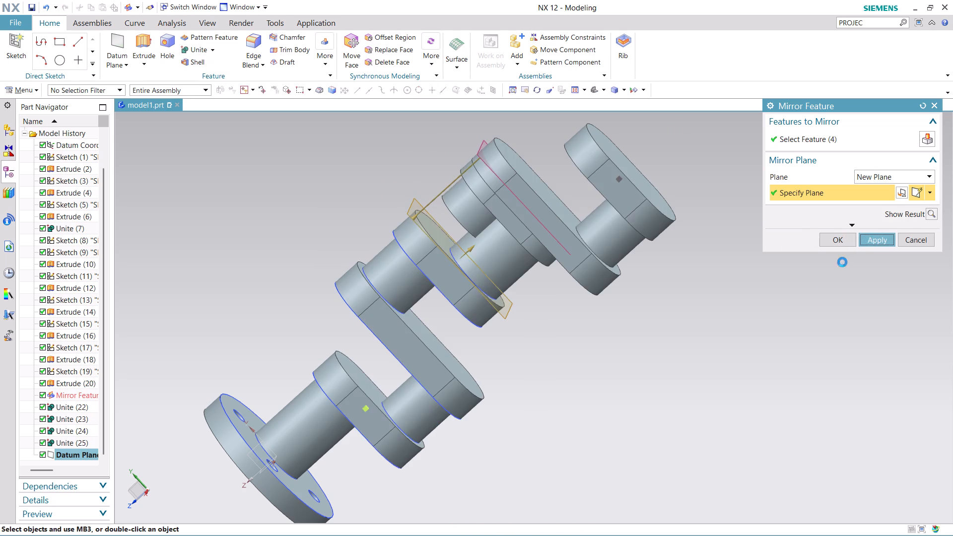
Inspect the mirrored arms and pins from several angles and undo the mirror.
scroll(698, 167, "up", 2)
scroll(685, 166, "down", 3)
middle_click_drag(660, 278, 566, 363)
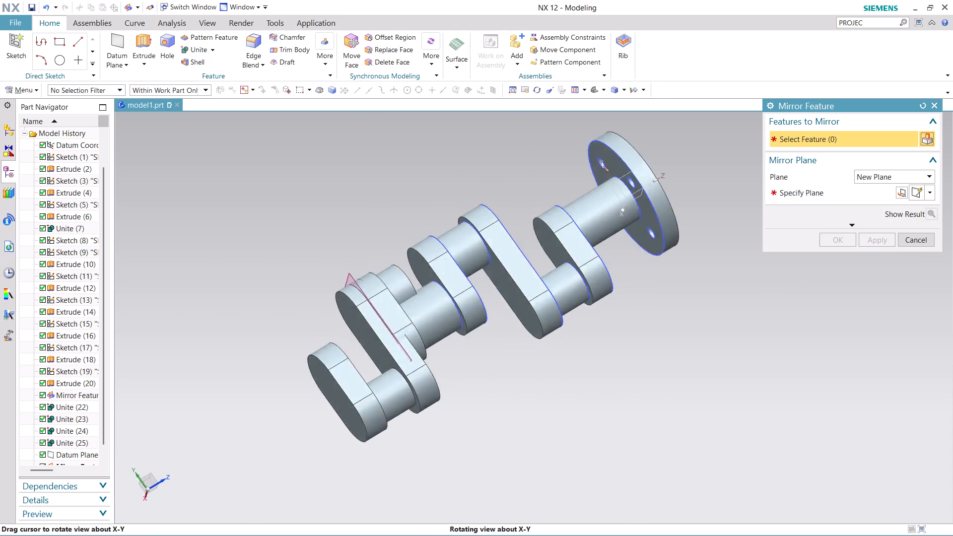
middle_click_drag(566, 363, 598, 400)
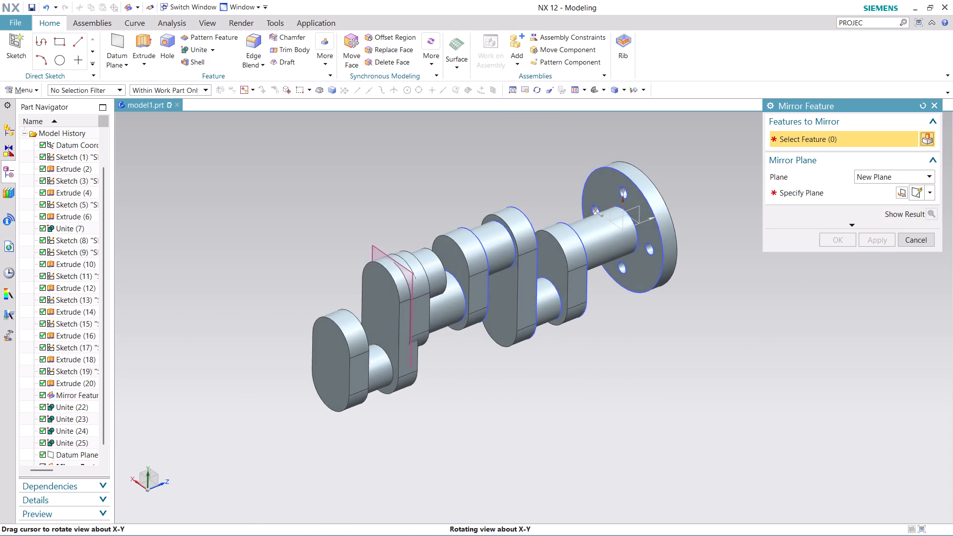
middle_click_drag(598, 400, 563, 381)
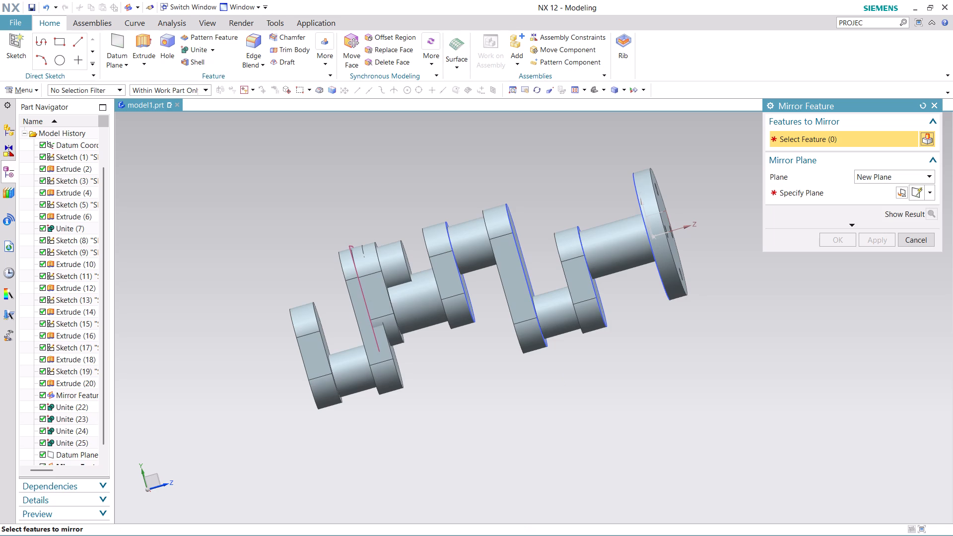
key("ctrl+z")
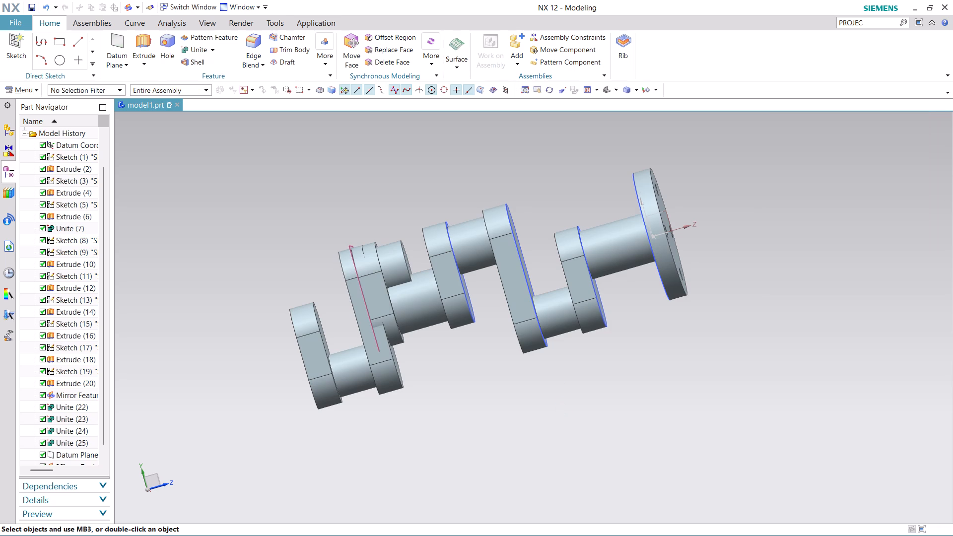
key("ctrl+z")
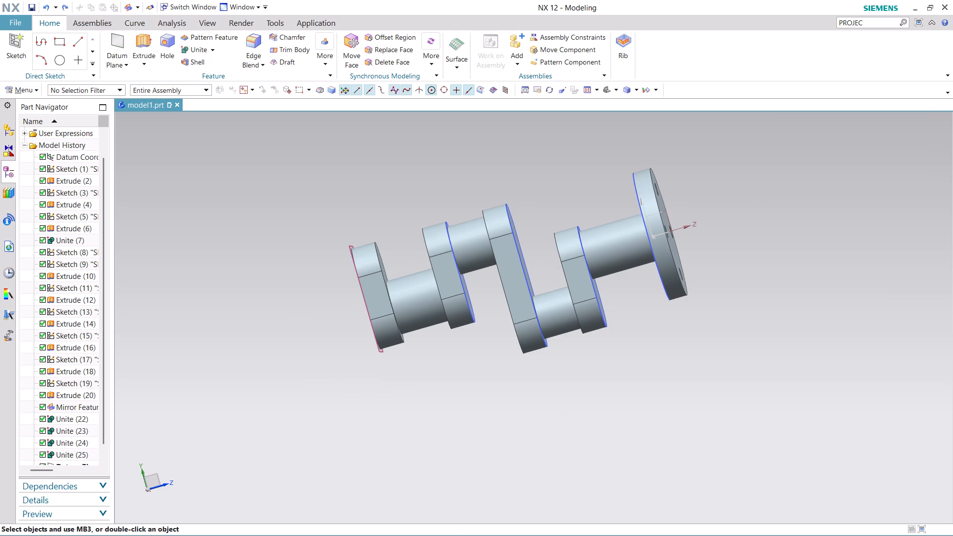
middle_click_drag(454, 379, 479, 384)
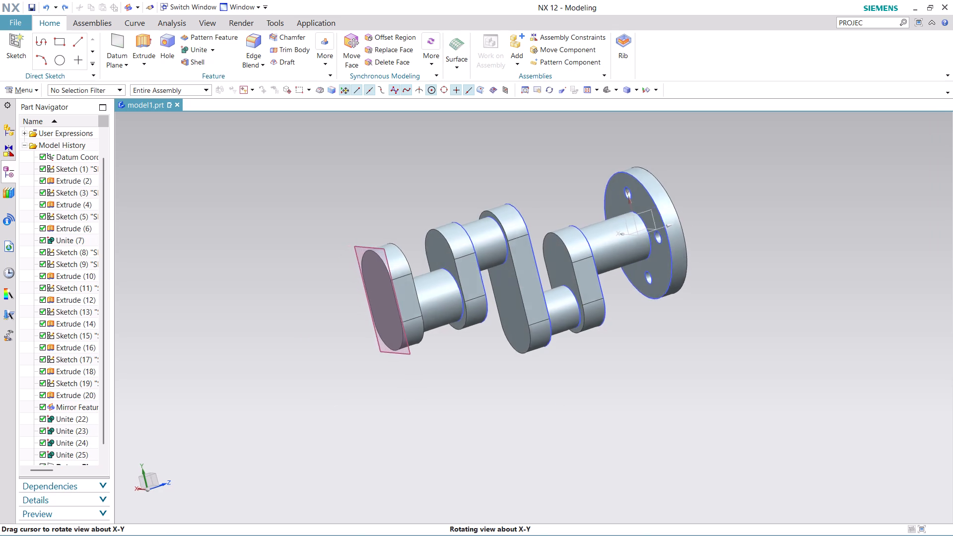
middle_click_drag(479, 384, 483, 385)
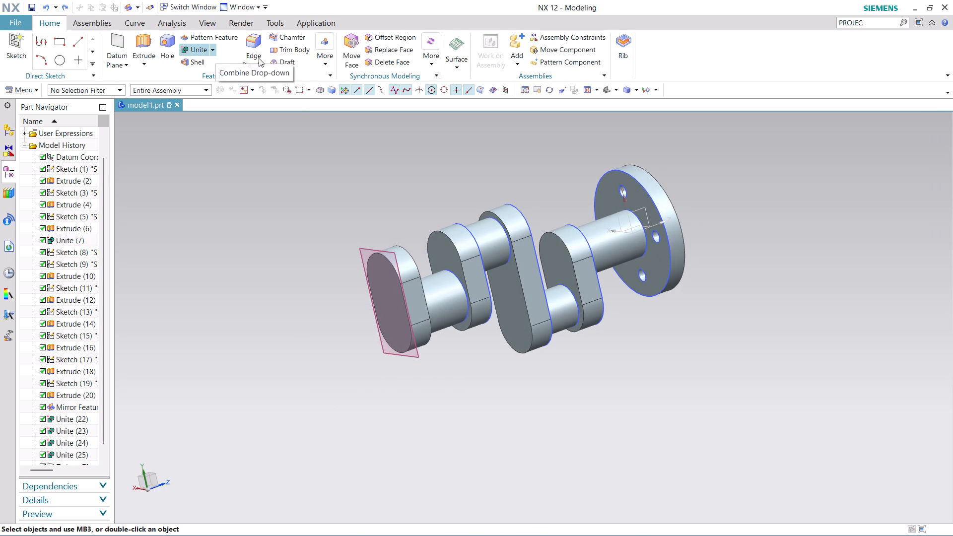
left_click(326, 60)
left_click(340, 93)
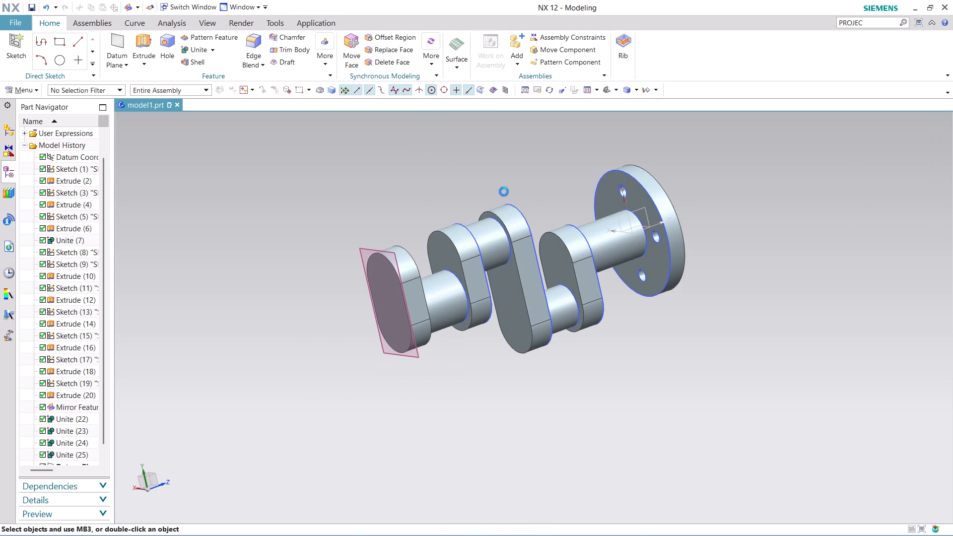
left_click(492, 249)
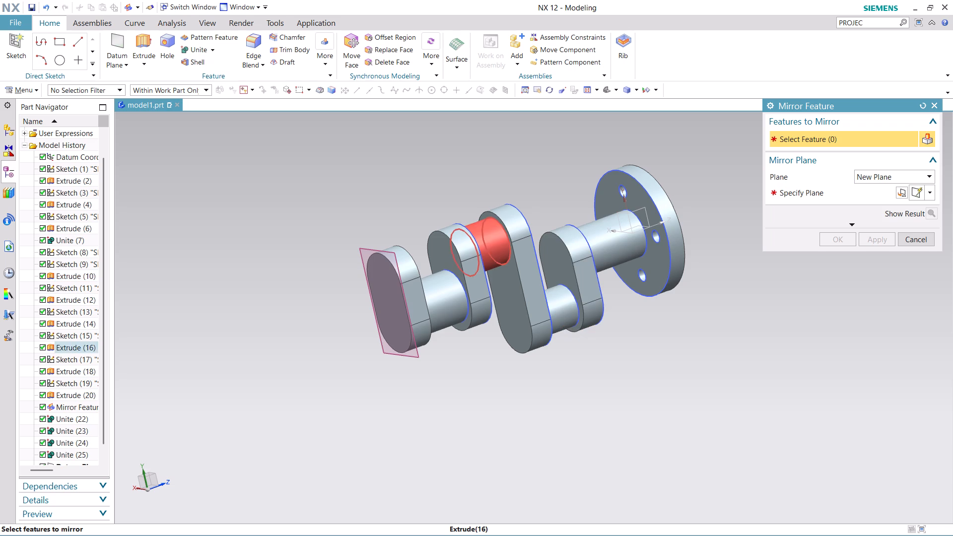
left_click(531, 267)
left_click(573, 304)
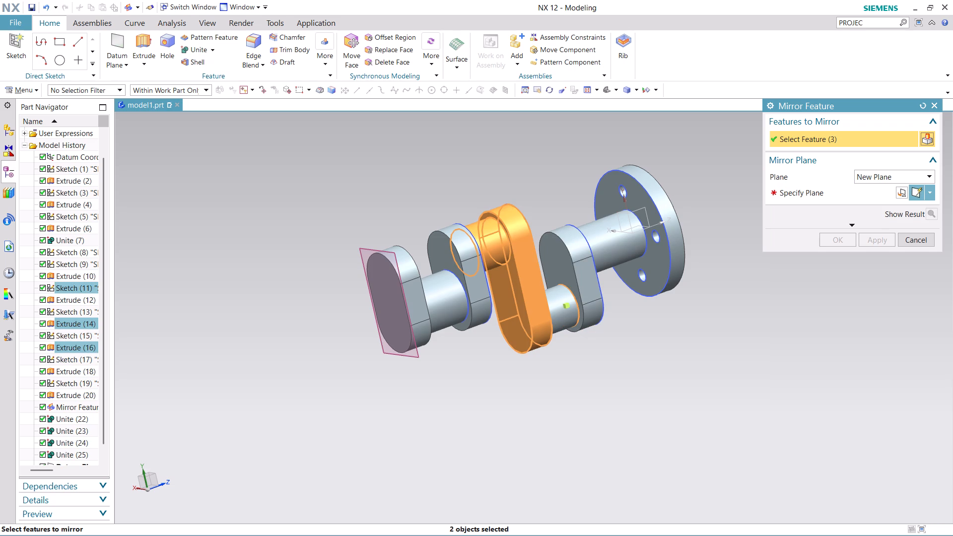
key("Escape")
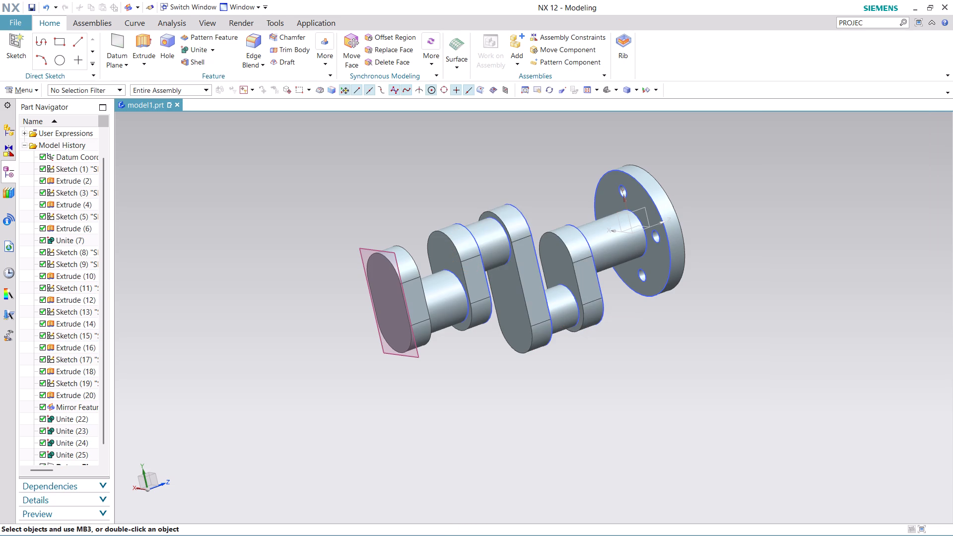
Start a Mirror Feature with the upper pin, long arm, lower pin and first short arm as the features.
left_click(328, 61)
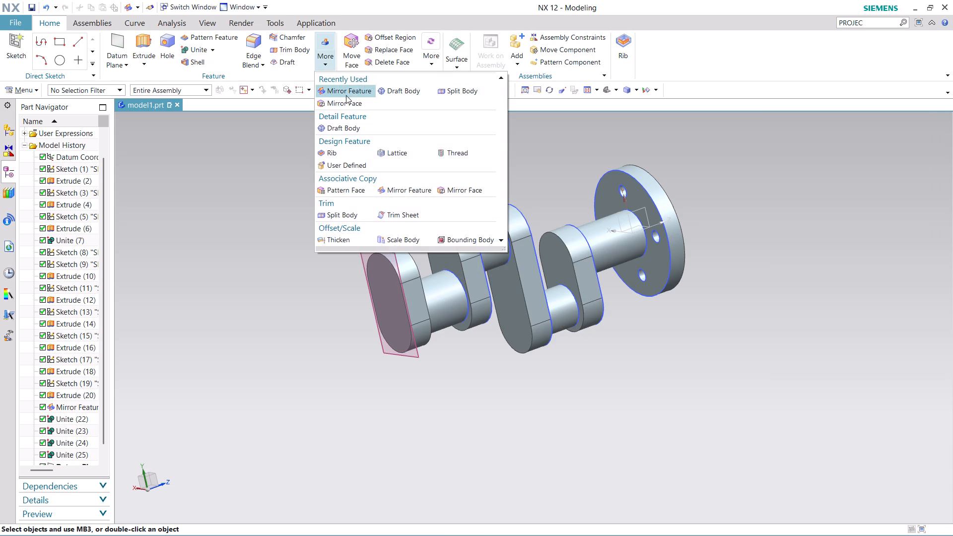
left_click(348, 94)
left_click(494, 239)
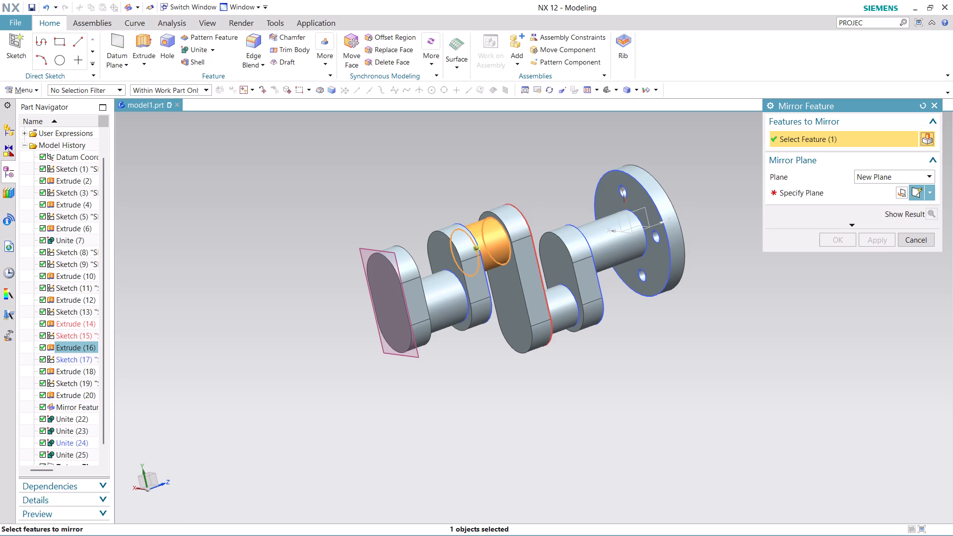
left_click(532, 277)
left_click(569, 312)
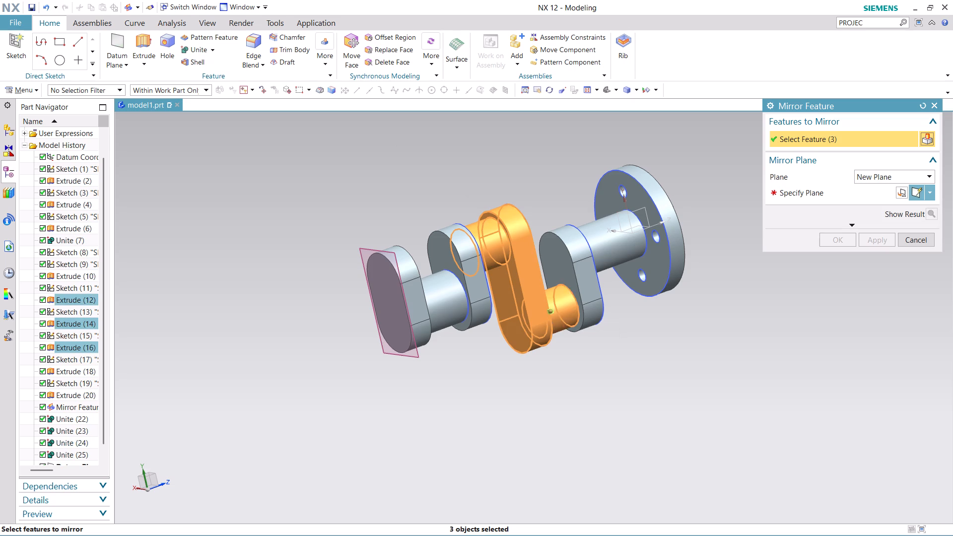
left_click(589, 291)
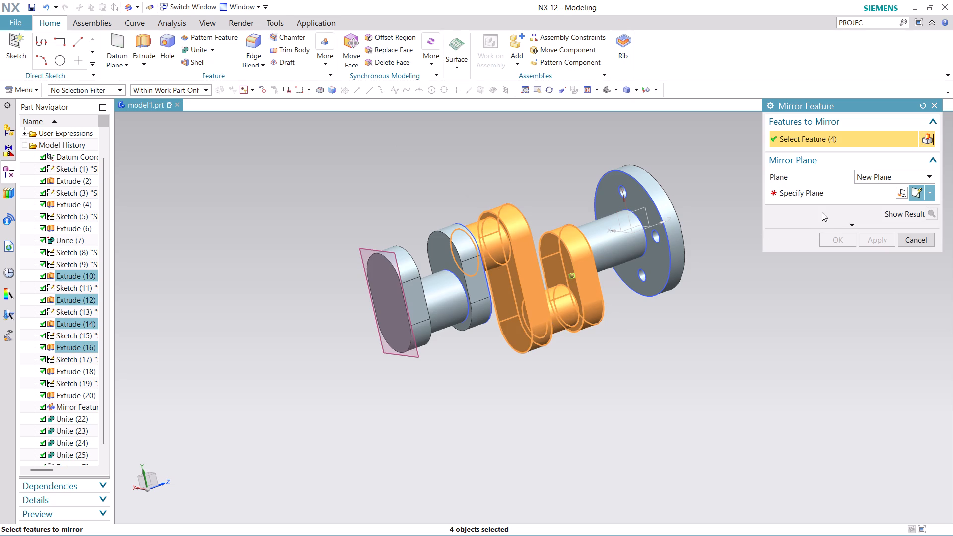
Specify the end-face datum plane as mirror reference, offset the mirror plane -45 mm to the middle journal's centre, and apply the mirror.
left_click(826, 194)
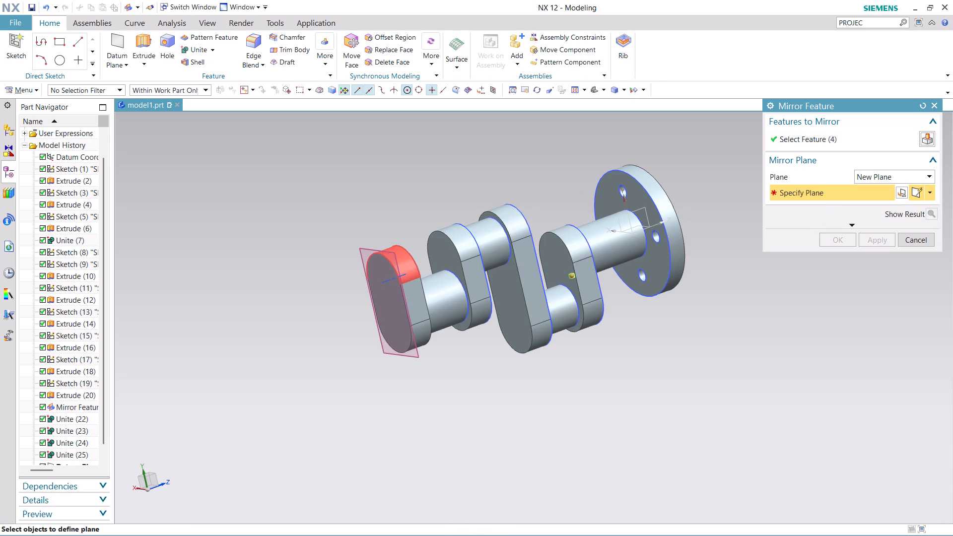
left_click(363, 254)
middle_click_drag(433, 406, 417, 400)
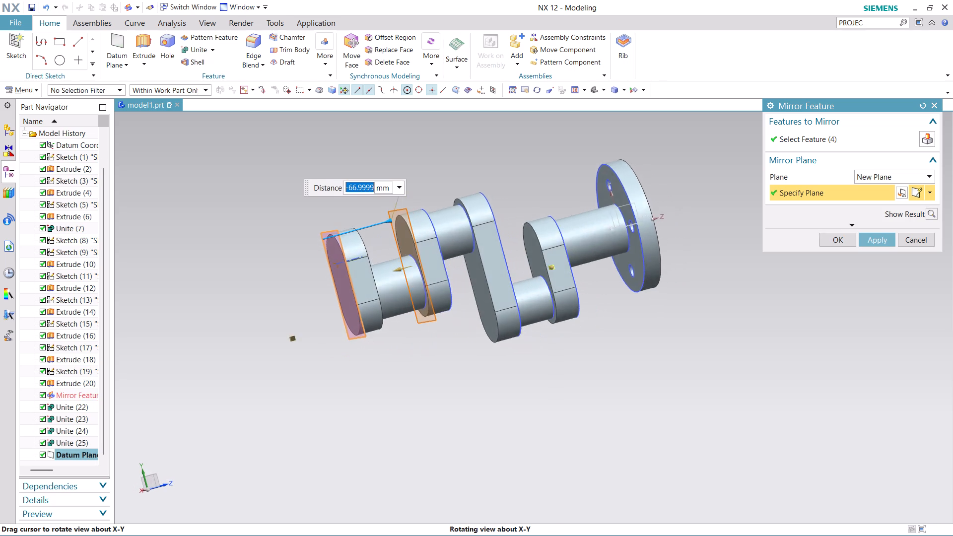
middle_click_drag(417, 400, 409, 400)
left_click_drag(380, 267, 368, 271)
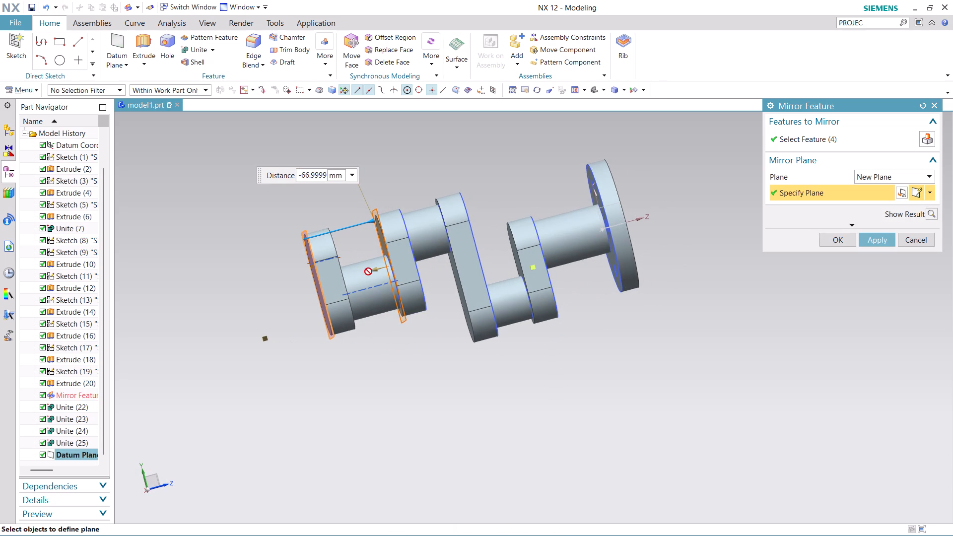
left_click_drag(368, 271, 358, 276)
left_click_drag(356, 226, 329, 227)
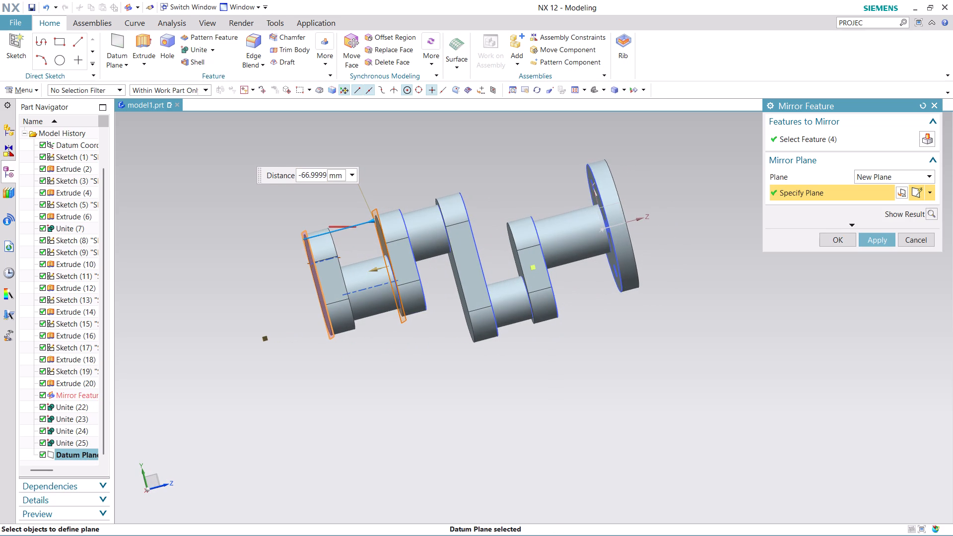
left_click_drag(370, 221, 342, 239)
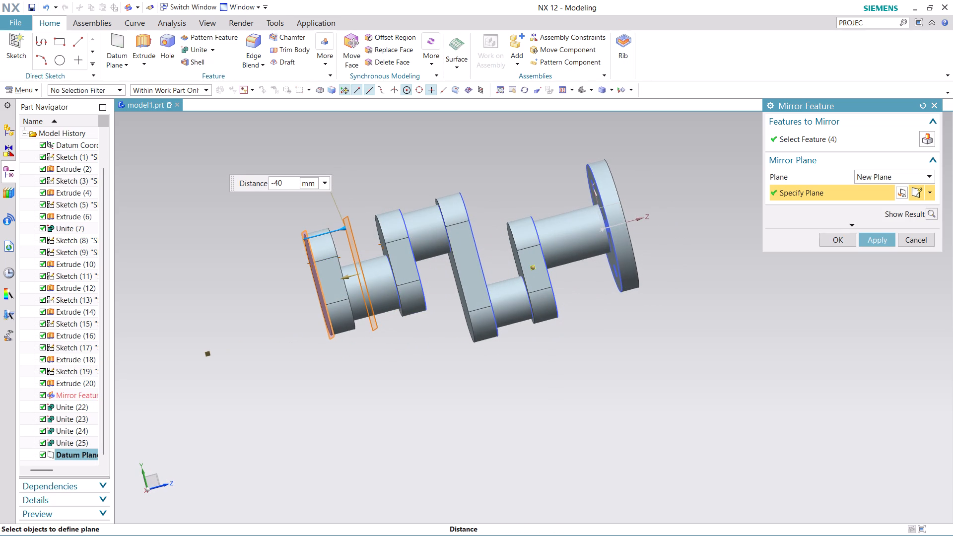
left_click_drag(342, 239, 344, 241)
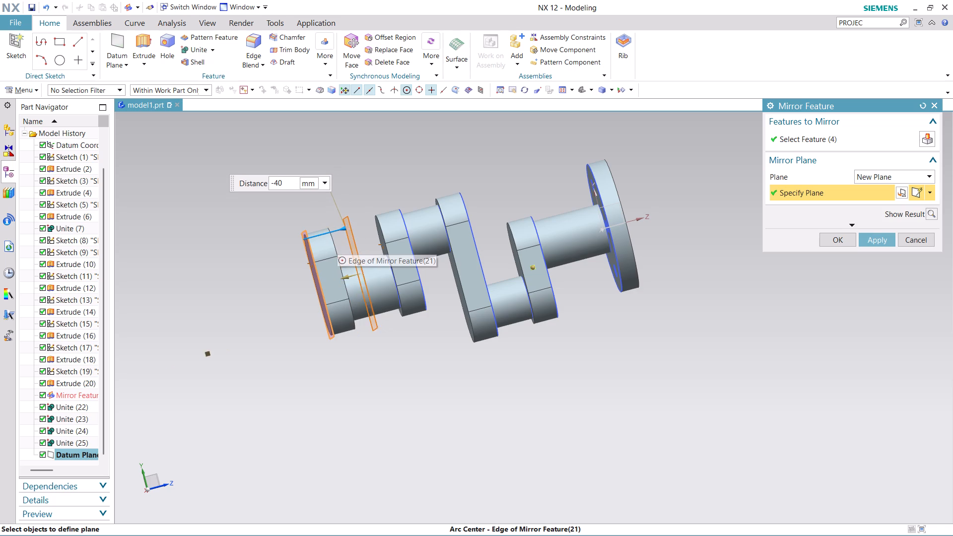
left_click_drag(344, 241, 351, 241)
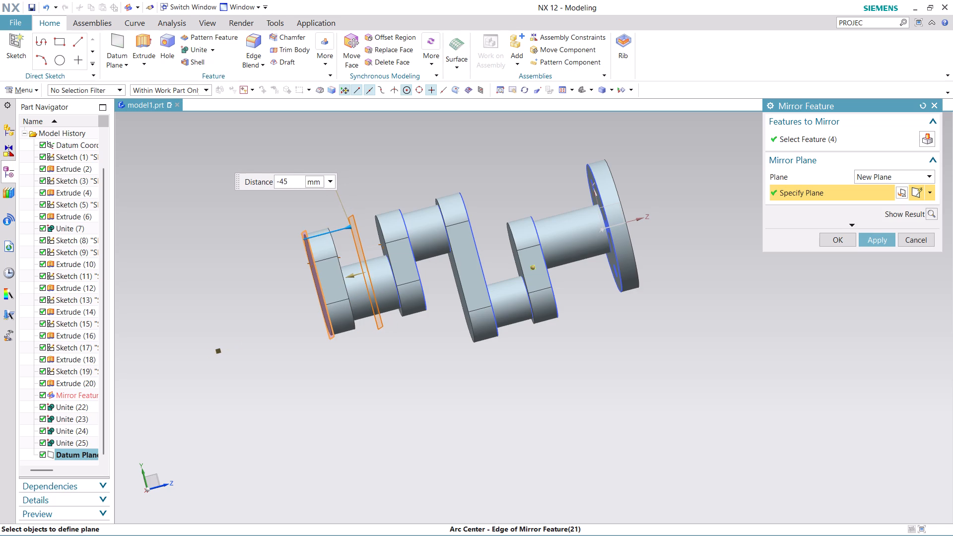
left_click_drag(351, 241, 352, 242)
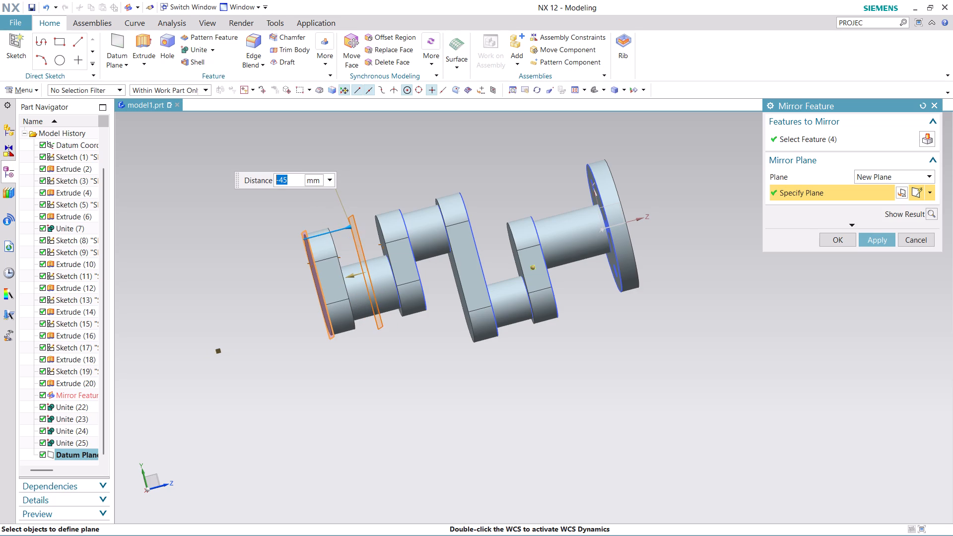
left_click(874, 240)
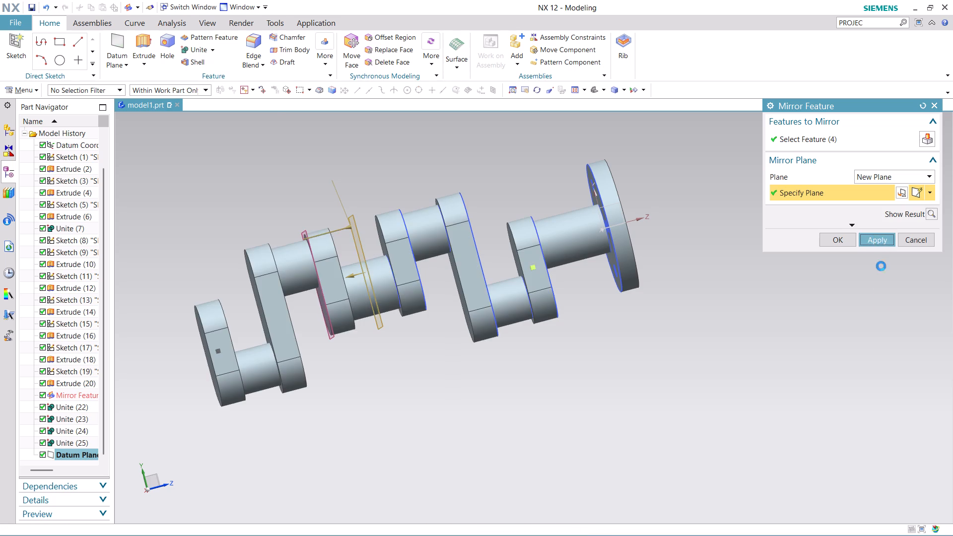
scroll(400, 395, "up", 1)
middle_click_drag(400, 395, 490, 375)
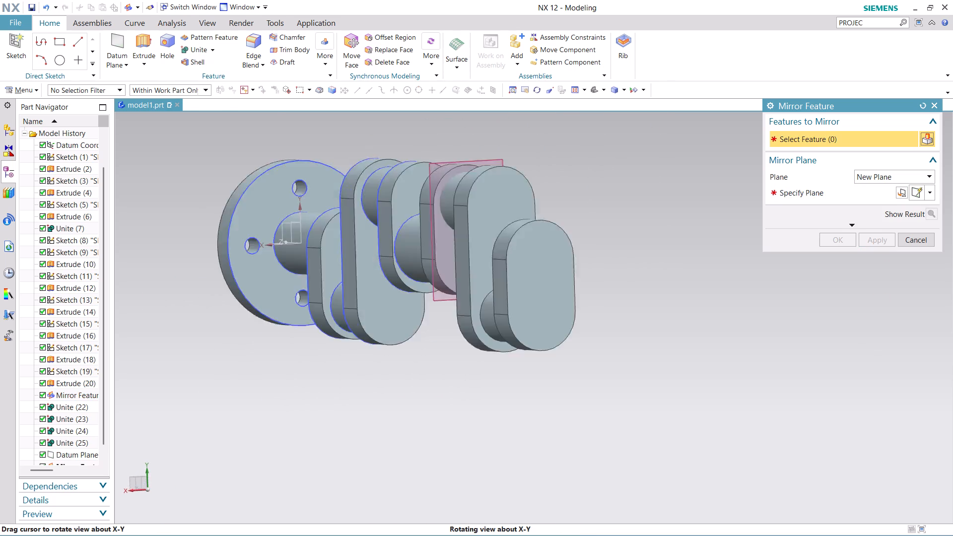
middle_click_drag(490, 375, 540, 376)
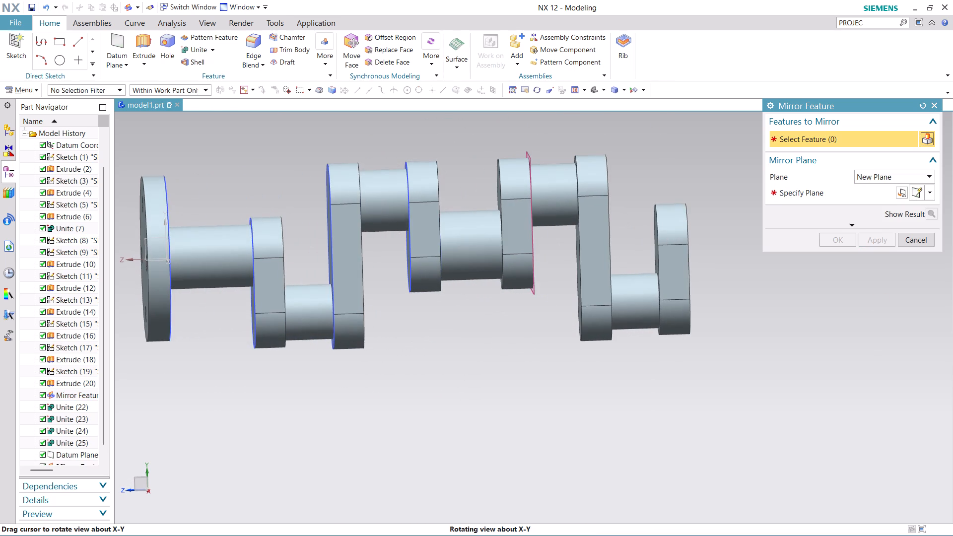
Close the Mirror Feature command and hide the datum plane on the short arm's face beyond the middle journal.
middle_click_drag(540, 376, 485, 388)
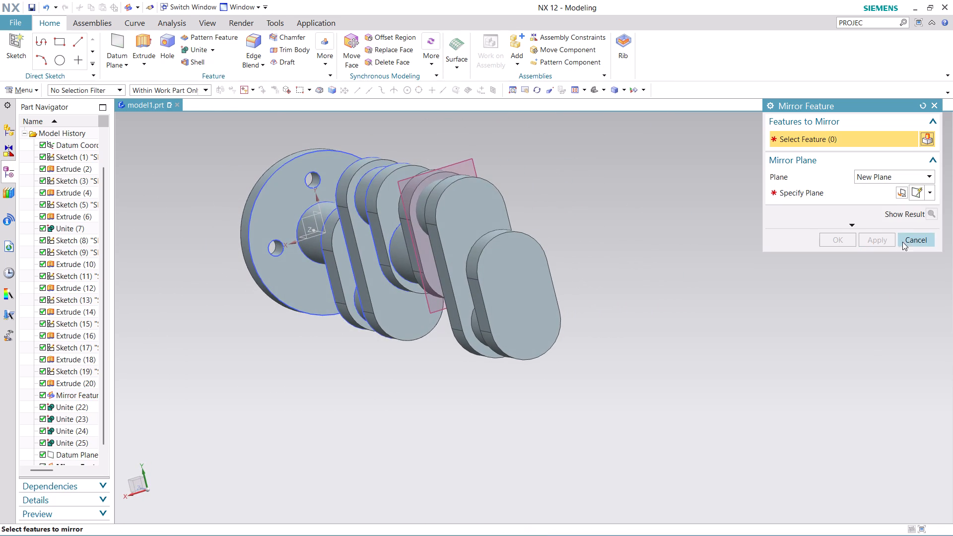
left_click(909, 240)
right_click(402, 186)
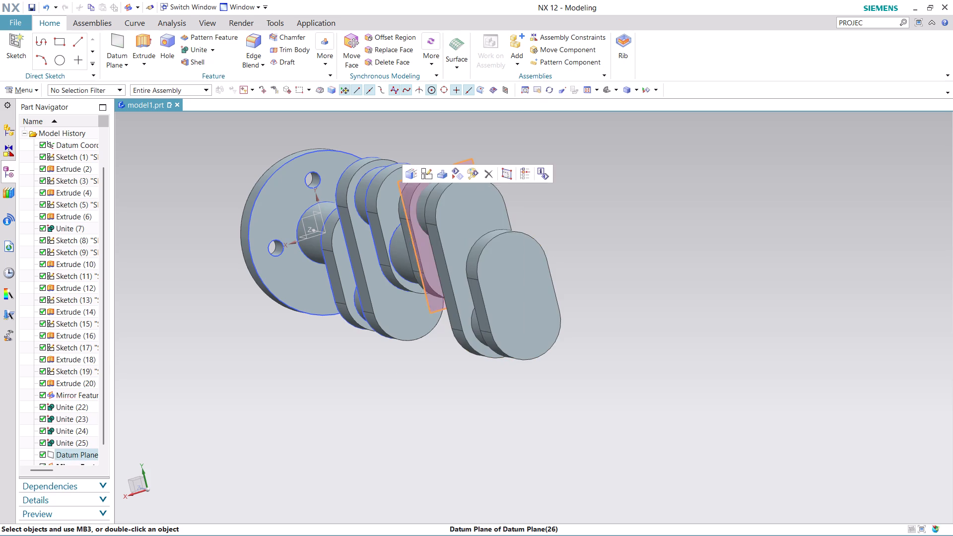
left_click(434, 213)
Unite the mirrored upper pin as target with the adjoining short arm beside the middle journal as tool.
middle_click_drag(596, 256, 651, 247)
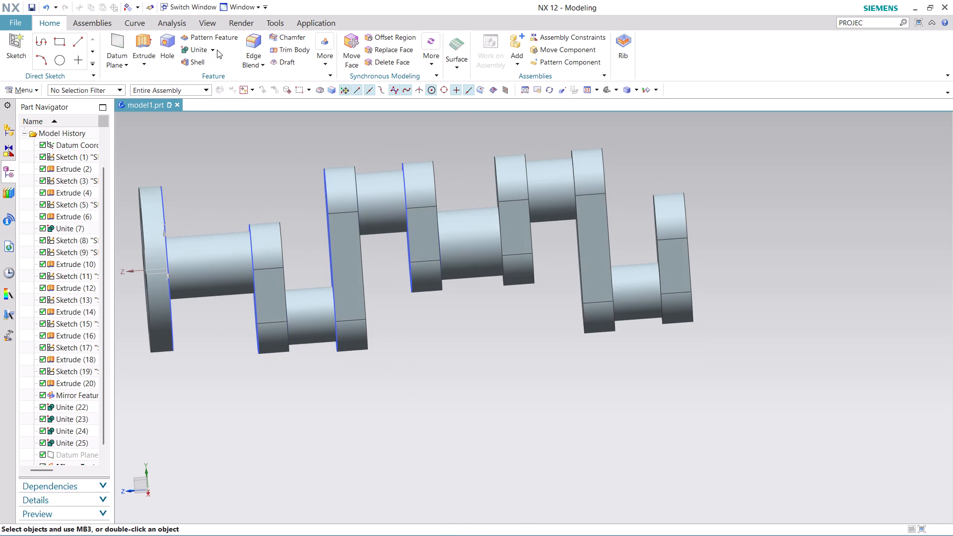
left_click(192, 48)
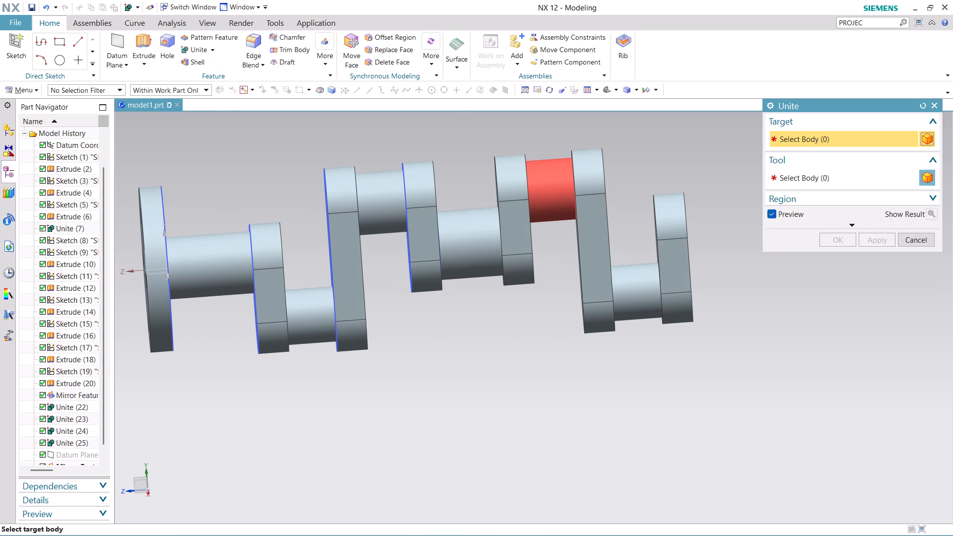
left_click(557, 183)
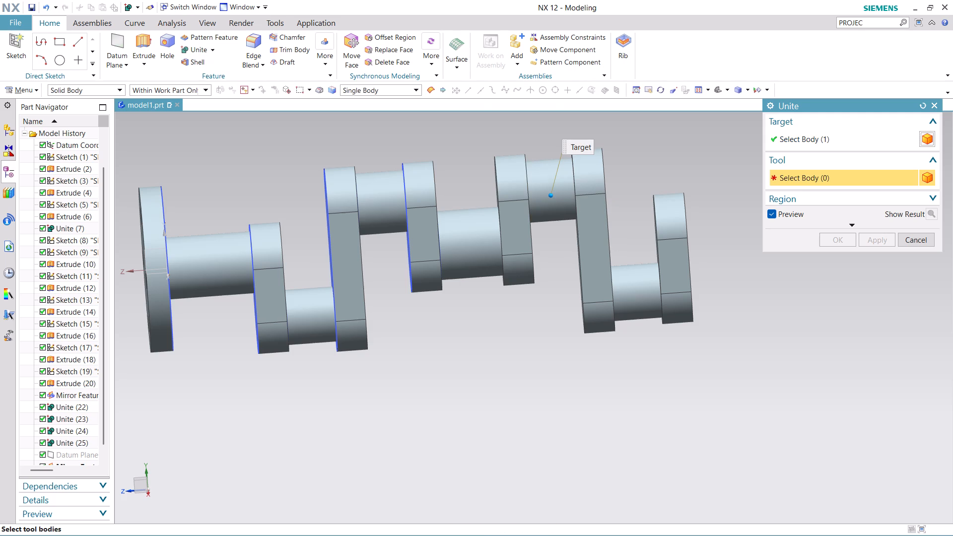
left_click(516, 221)
left_click(874, 239)
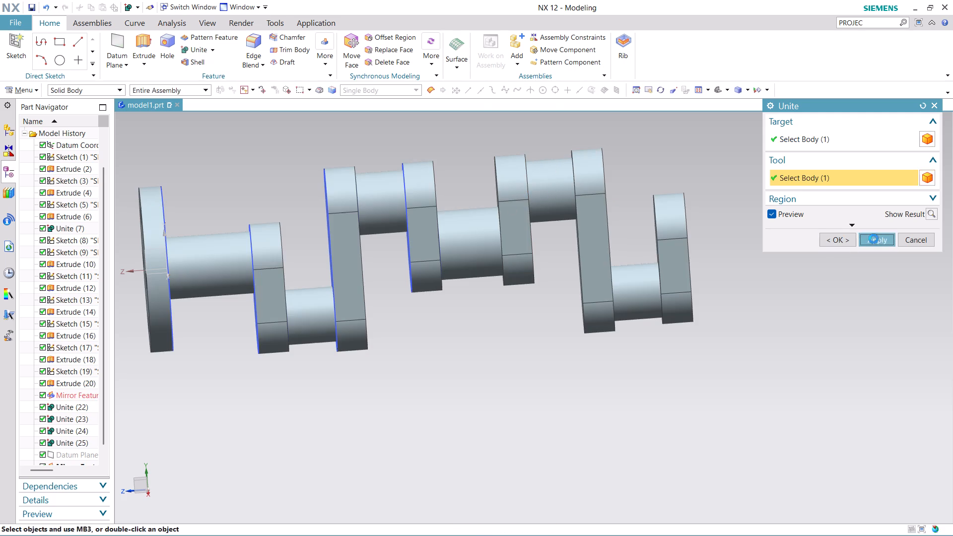
left_click(917, 238)
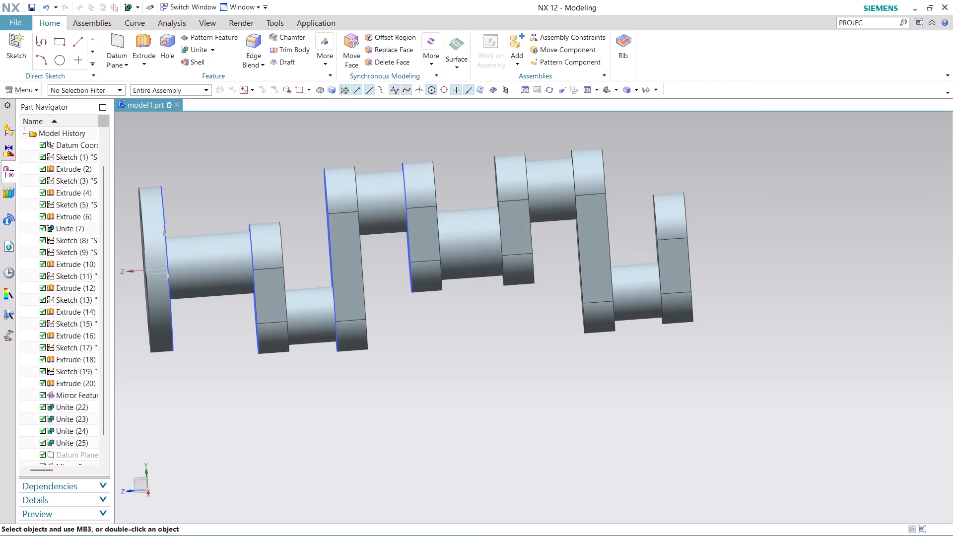
Sketch a 50 mm diameter circle on the outer face of the last mirrored short arm, centred on its upper rounded end.
middle_click_drag(783, 323, 699, 358)
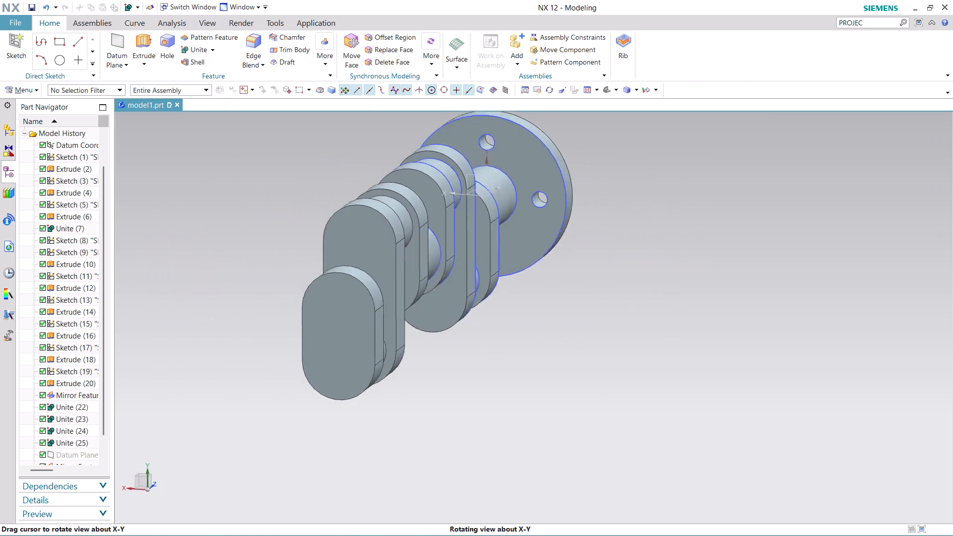
middle_click_drag(699, 358, 762, 362)
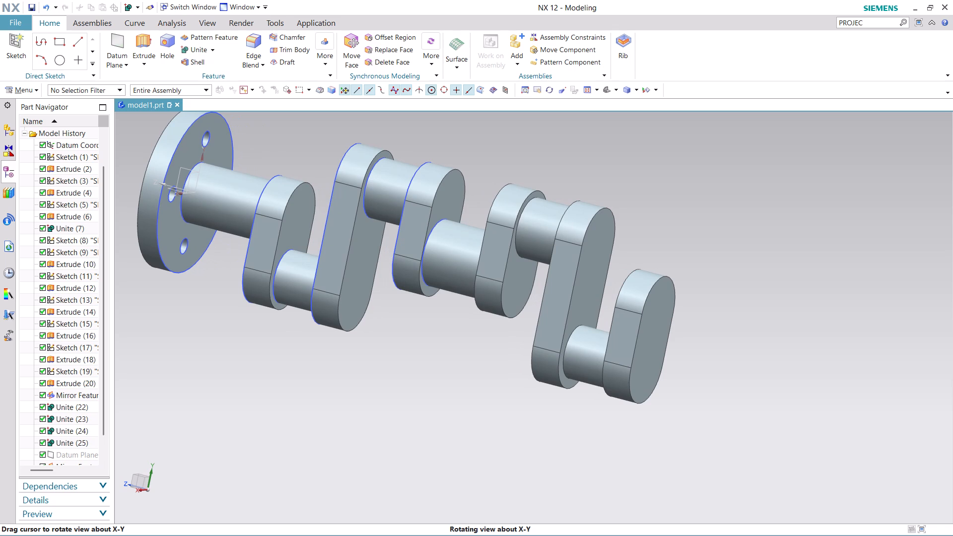
middle_click_drag(762, 362, 763, 362)
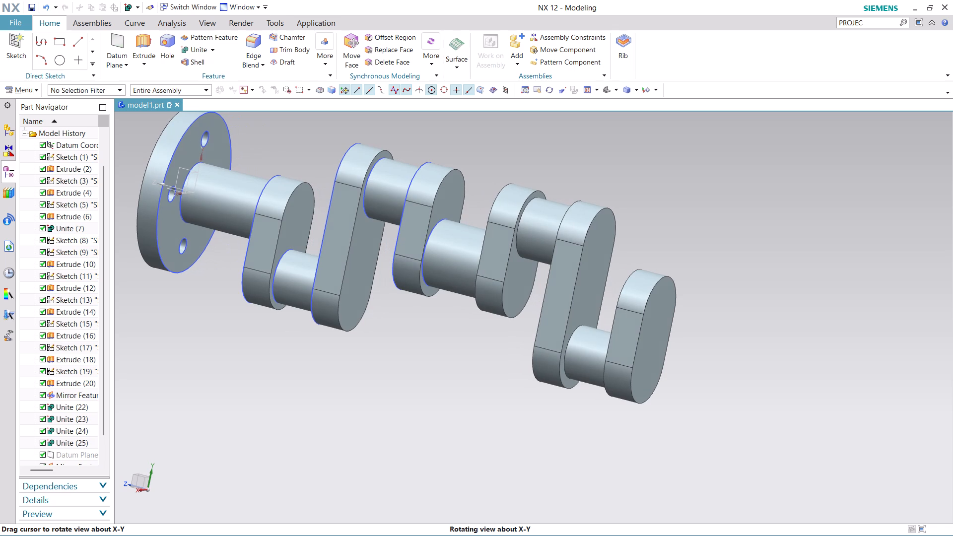
middle_click_drag(763, 362, 754, 366)
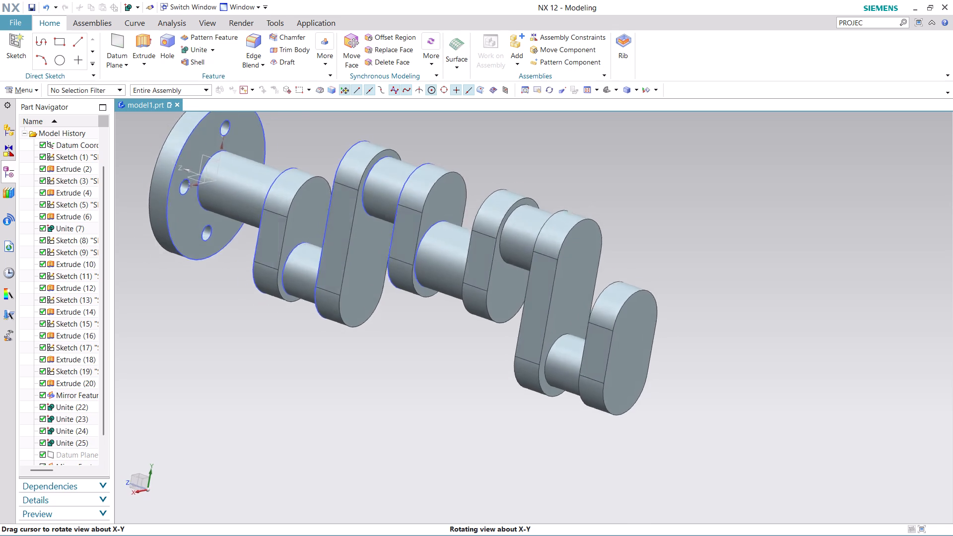
middle_click_drag(754, 366, 734, 375)
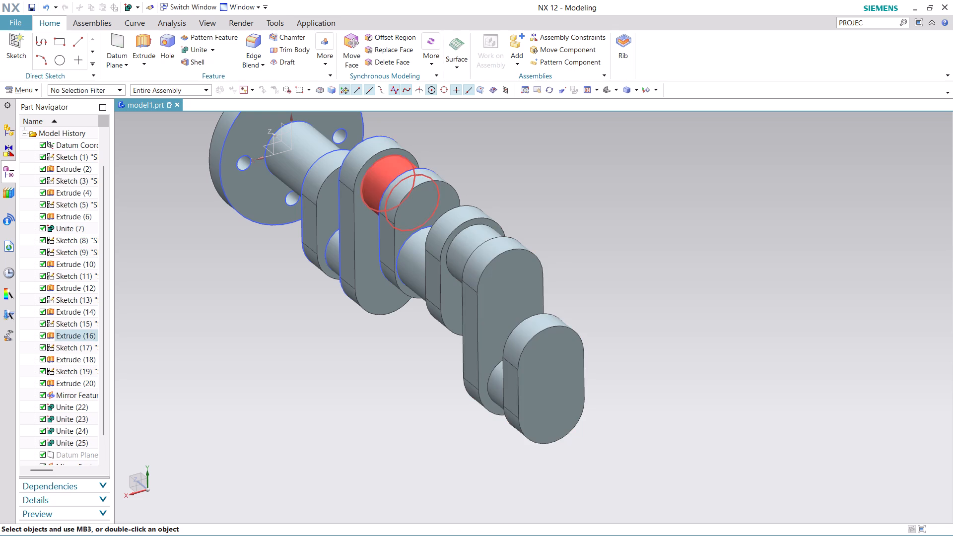
left_click(63, 61)
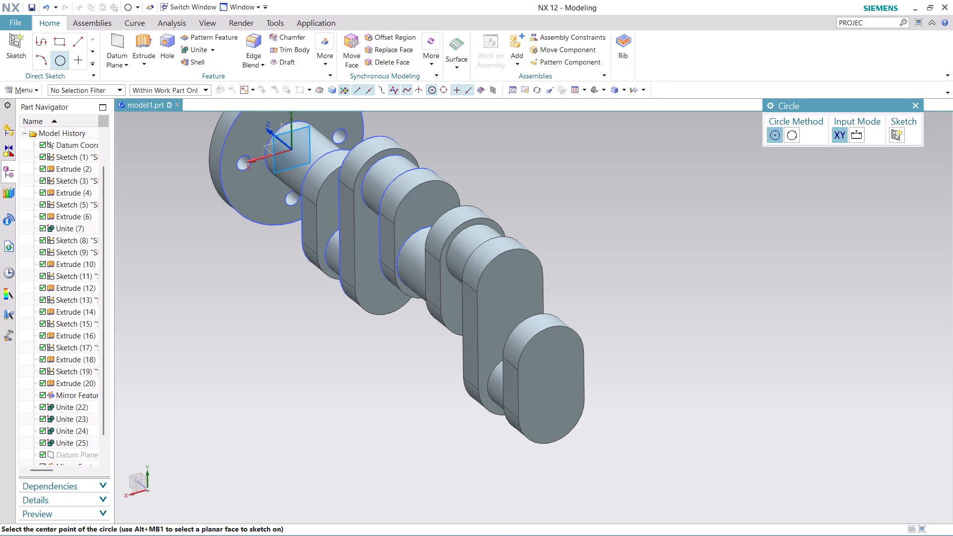
left_click(552, 363)
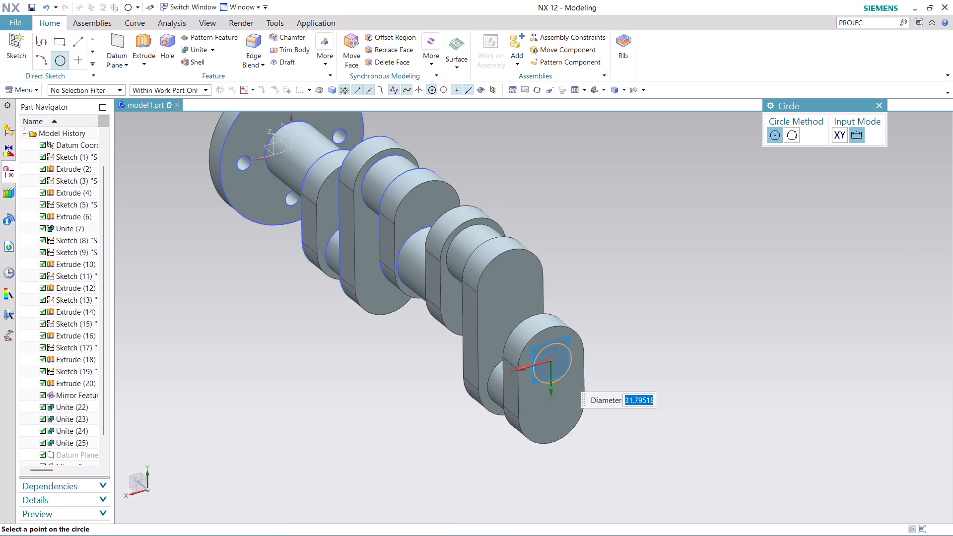
type("50")
key("Return")
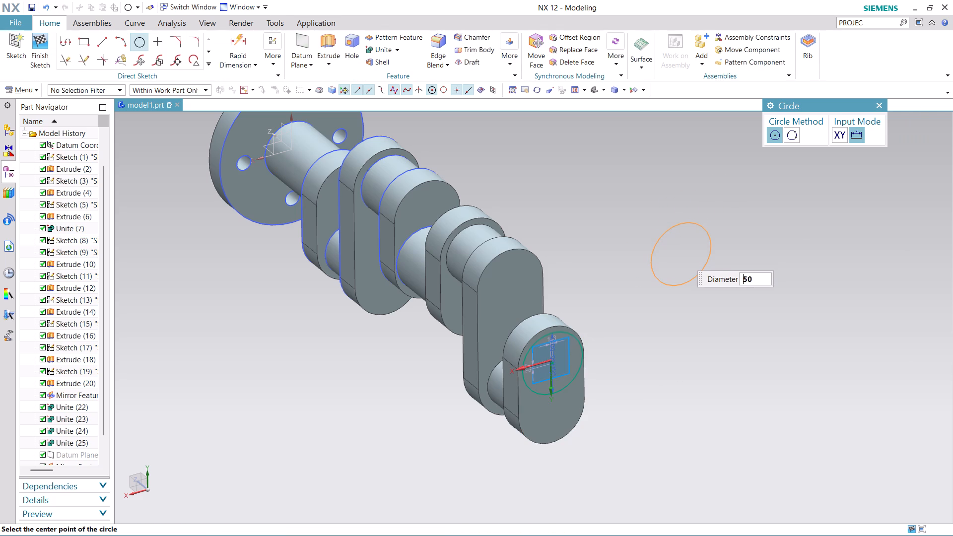
key("Escape")
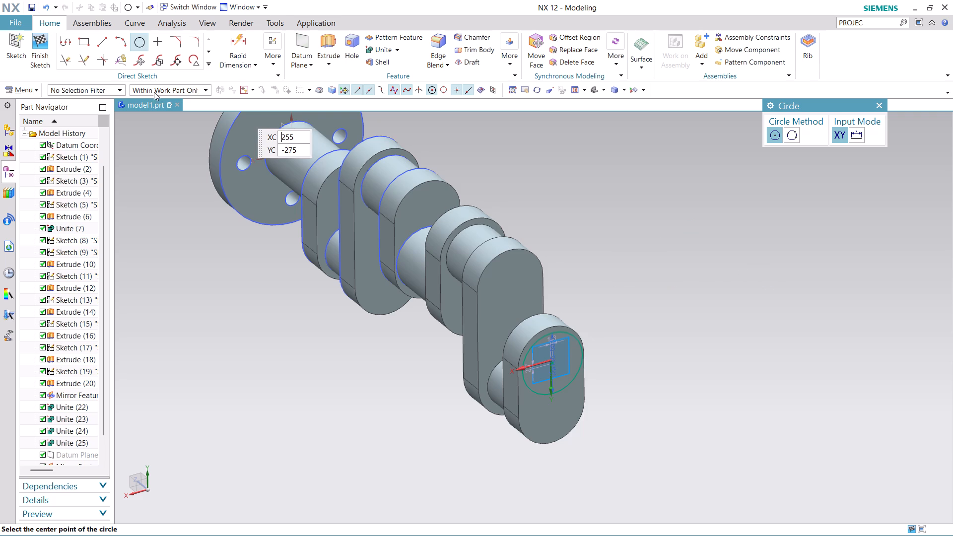
left_click(40, 48)
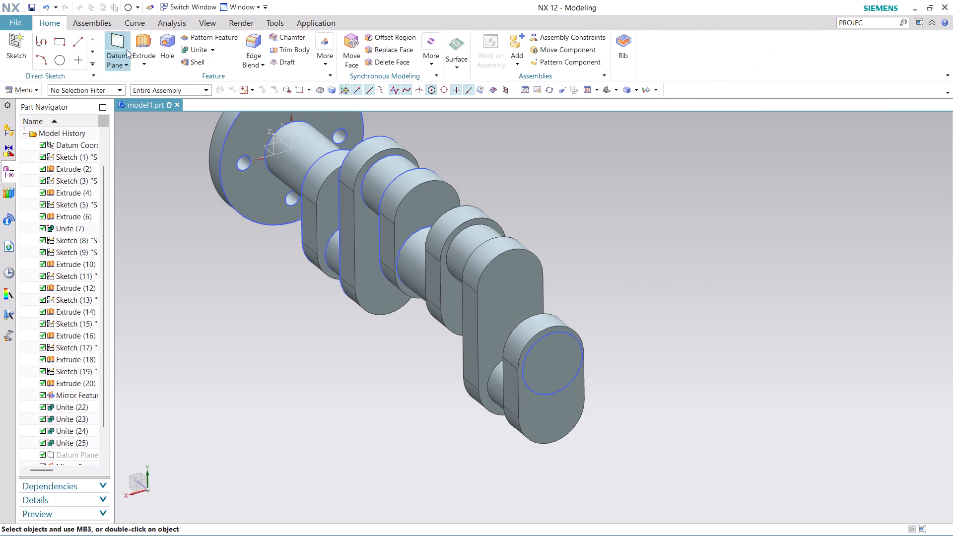
Extrude the 50 mm circle 100 mm outward from the last arm, with Boolean set to None.
left_click(146, 39)
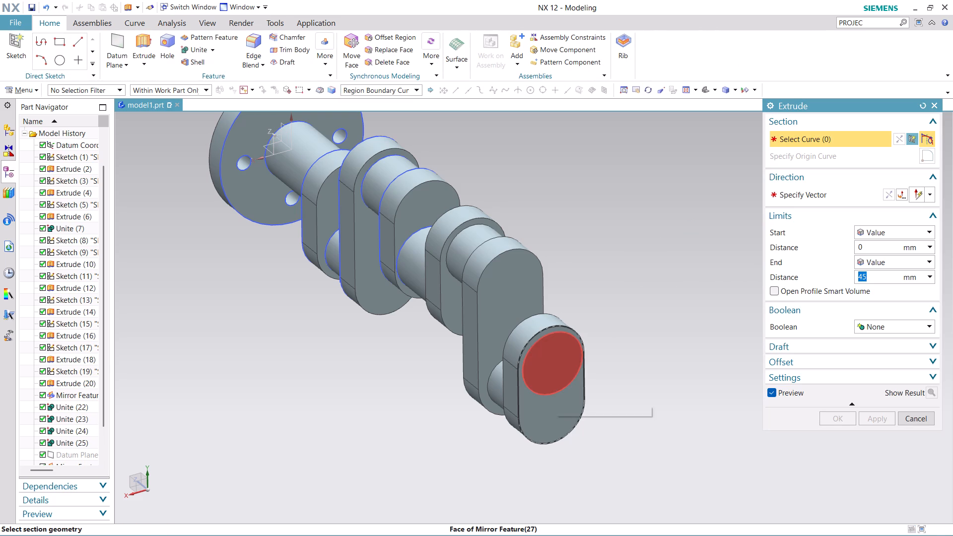
left_click(554, 392)
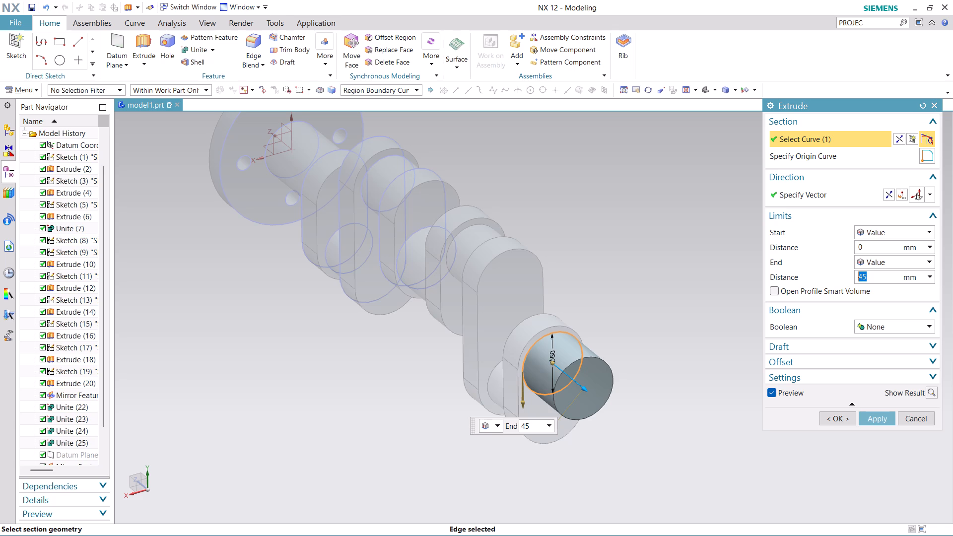
type("100")
key("Return")
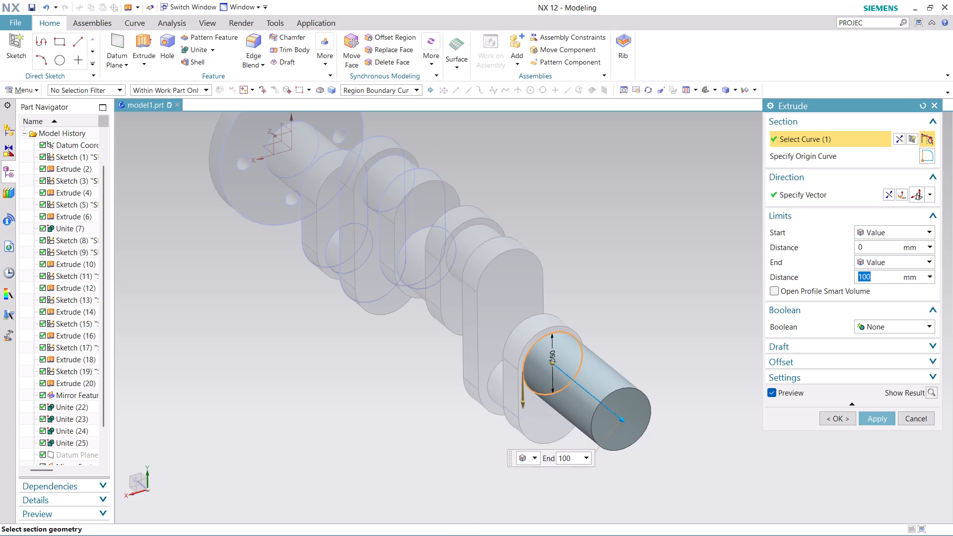
left_click(886, 419)
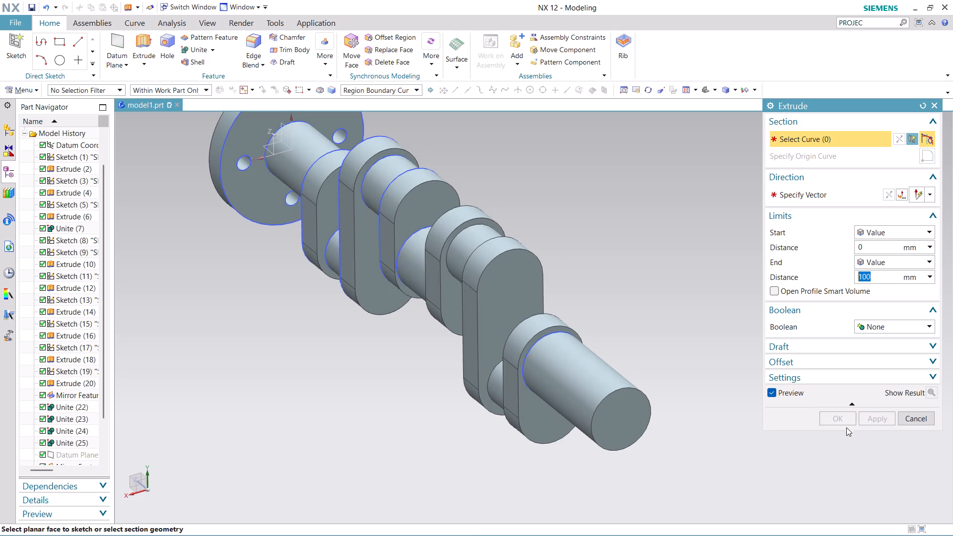
left_click(915, 416)
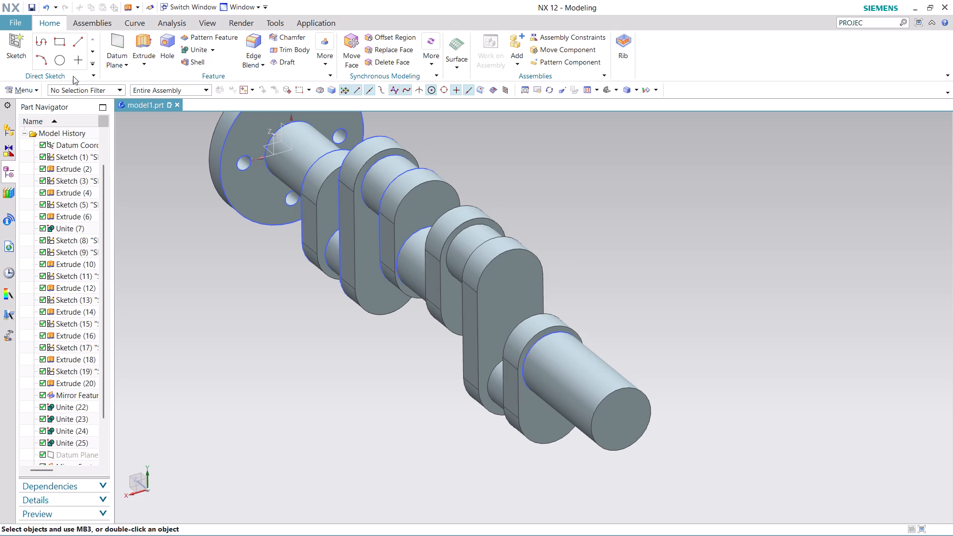
Sketch a 25 mm diameter circle centred on the free end face of the 100 mm long shaft.
left_click(62, 59)
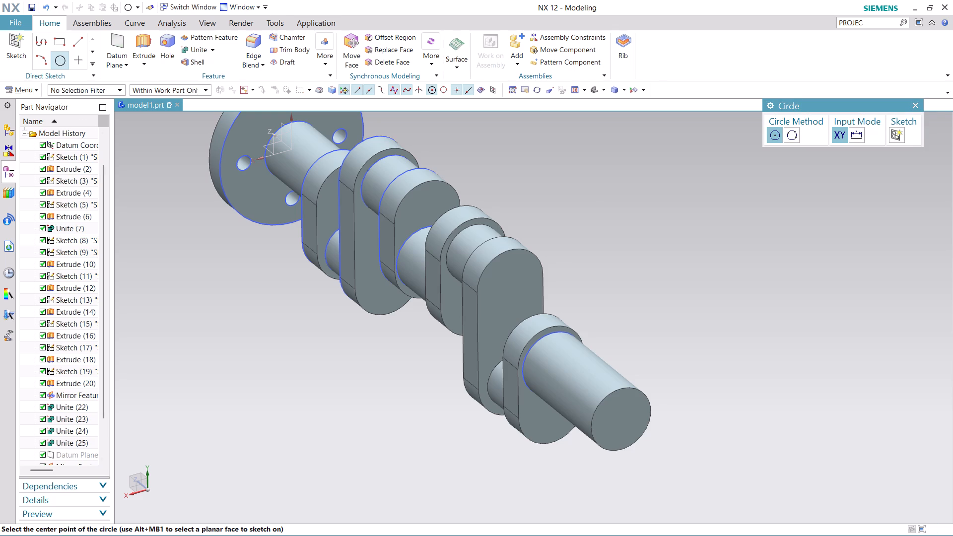
left_click(622, 419)
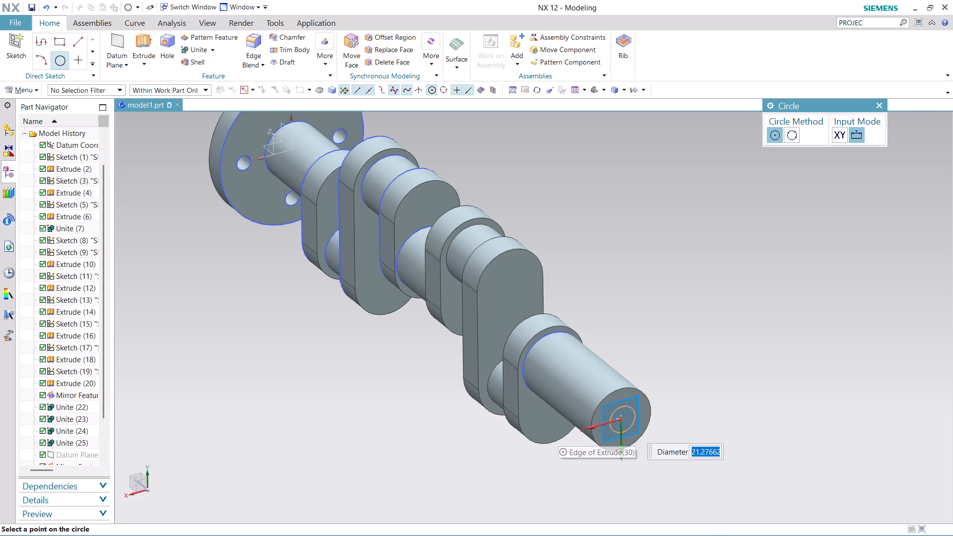
type("25")
key("Return")
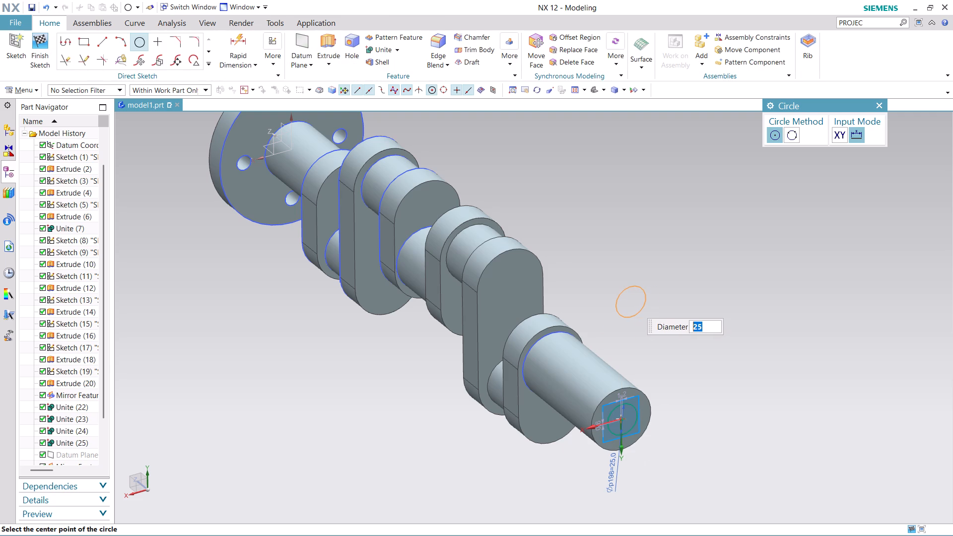
key("Escape")
key("Escape")
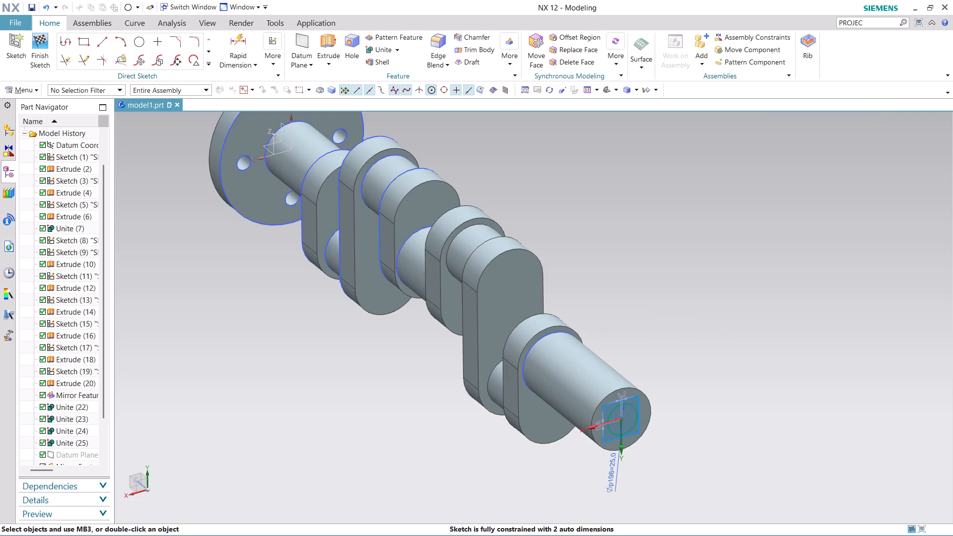
left_click(42, 36)
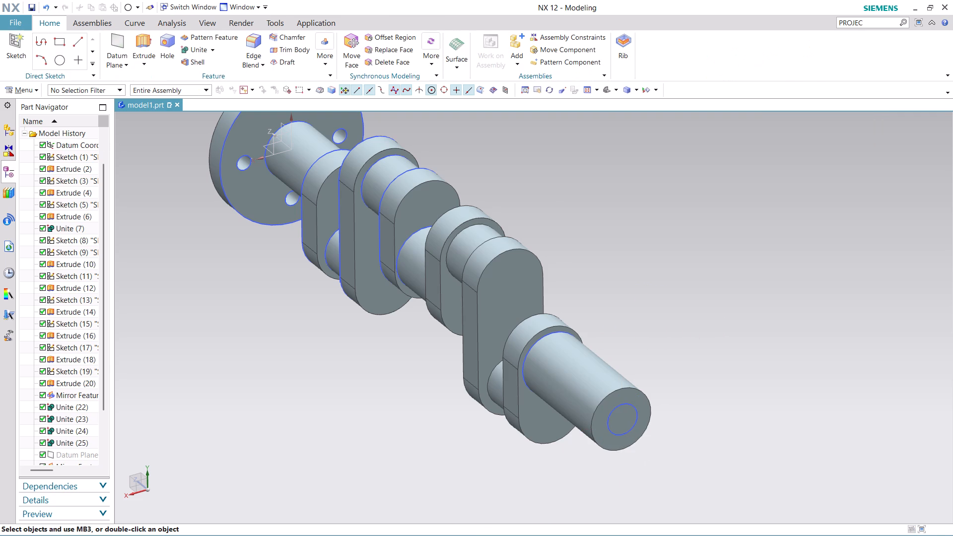
Extrude the 25 mm circle 20 mm outward from the shaft's end face, with Boolean set to None.
left_click(137, 42)
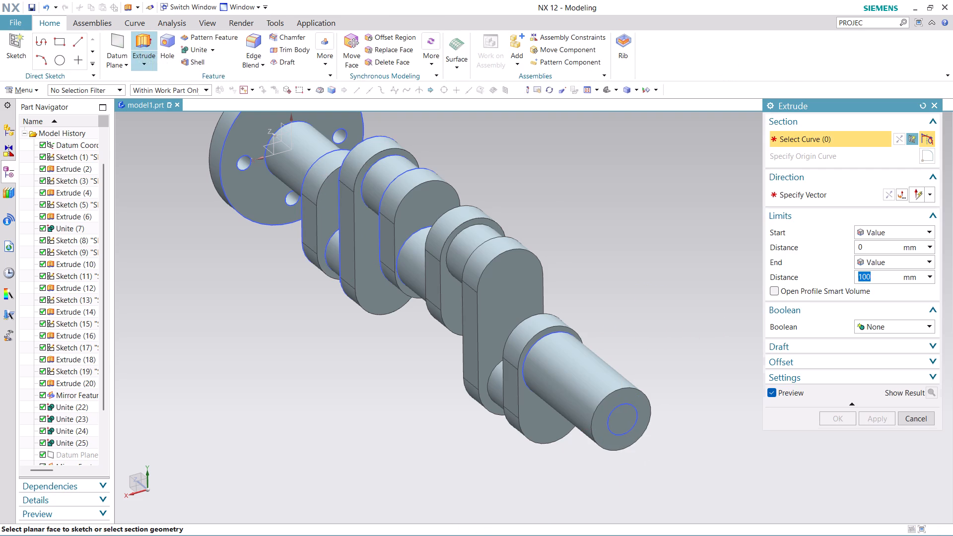
left_click(614, 426)
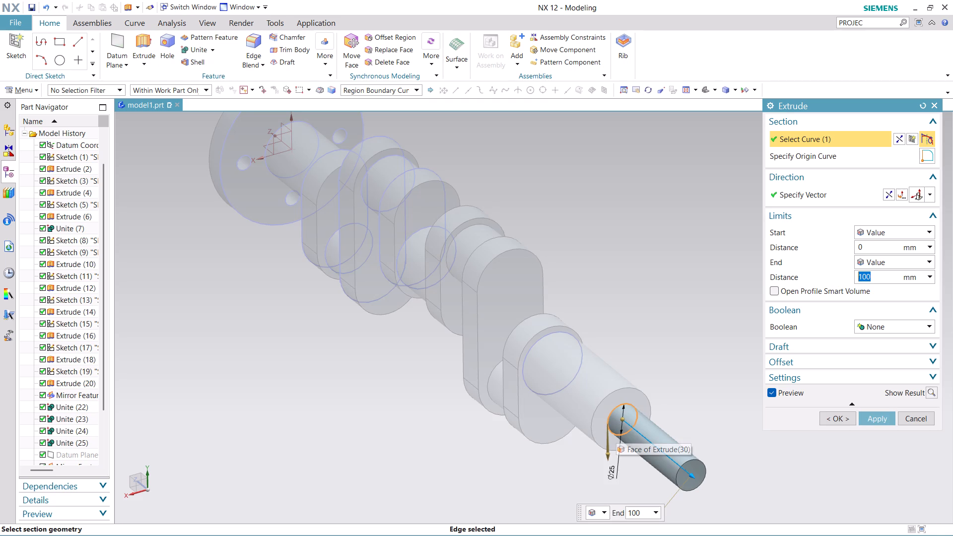
type("20")
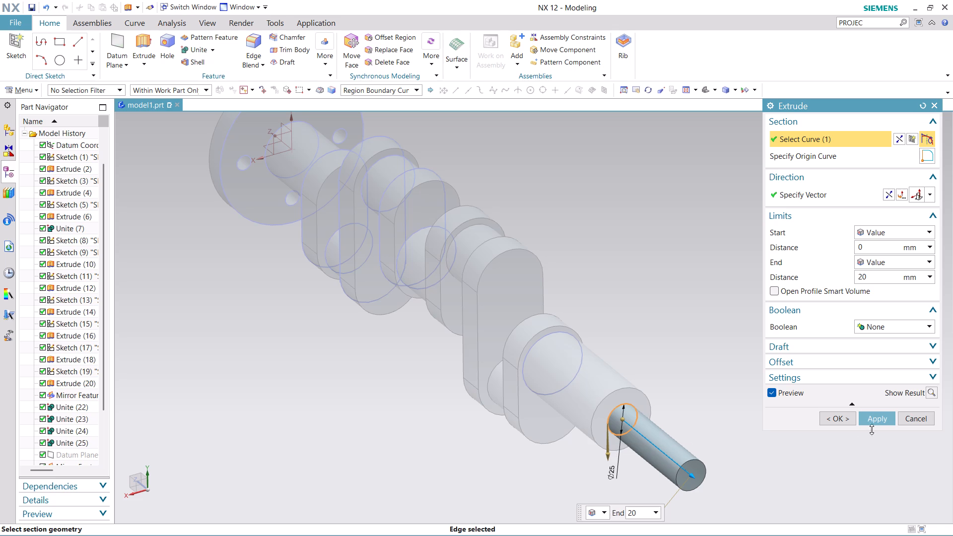
left_click(880, 419)
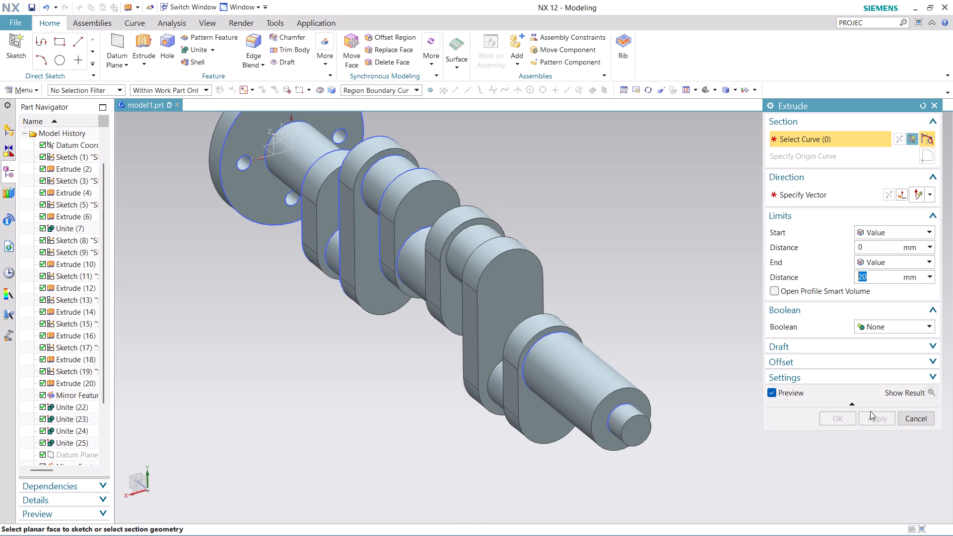
left_click(921, 416)
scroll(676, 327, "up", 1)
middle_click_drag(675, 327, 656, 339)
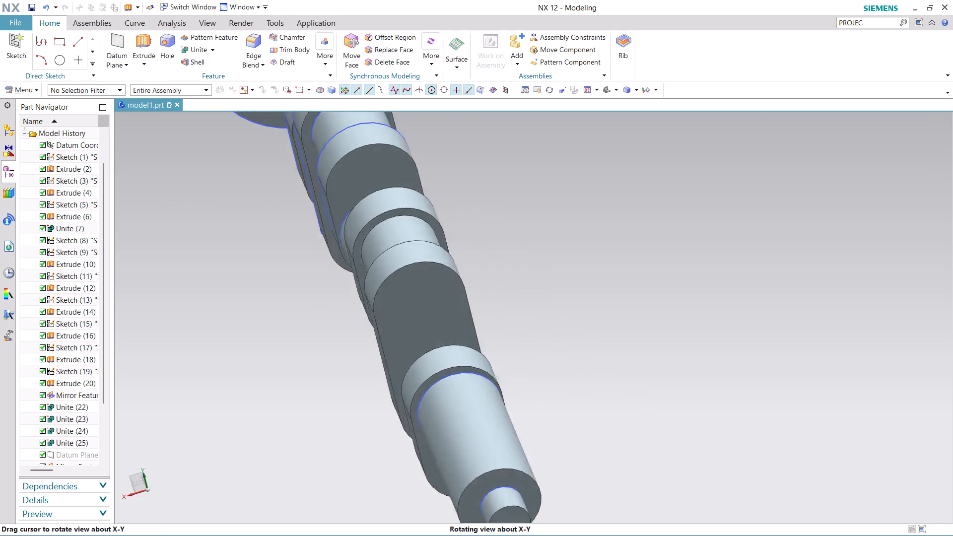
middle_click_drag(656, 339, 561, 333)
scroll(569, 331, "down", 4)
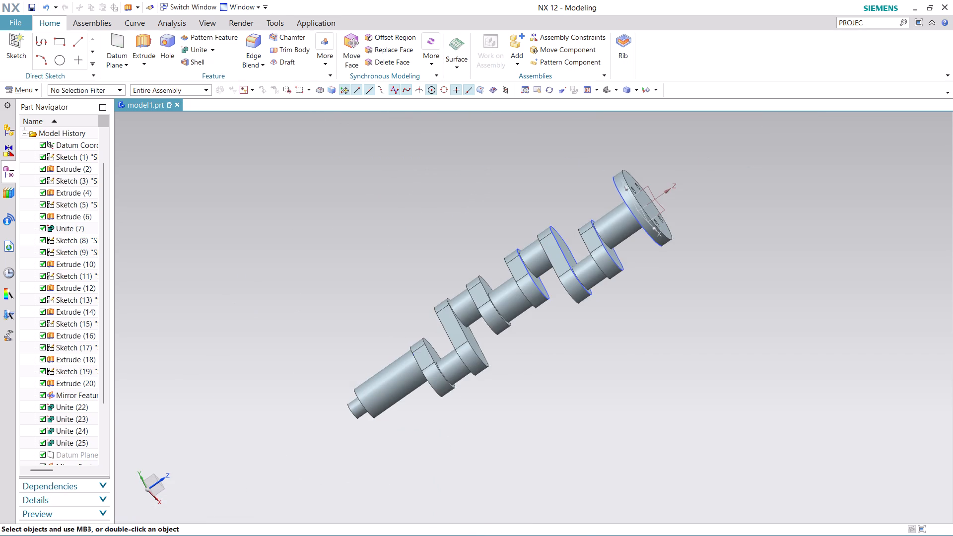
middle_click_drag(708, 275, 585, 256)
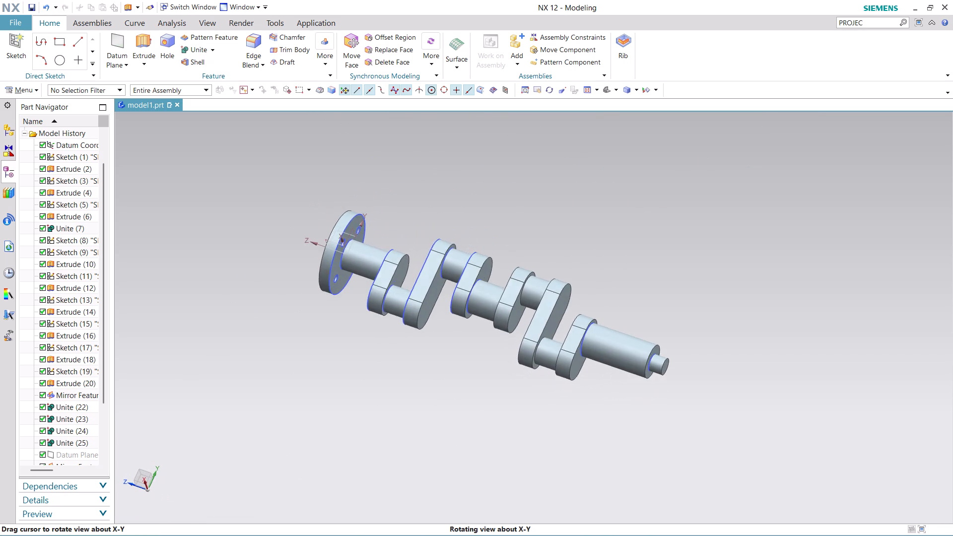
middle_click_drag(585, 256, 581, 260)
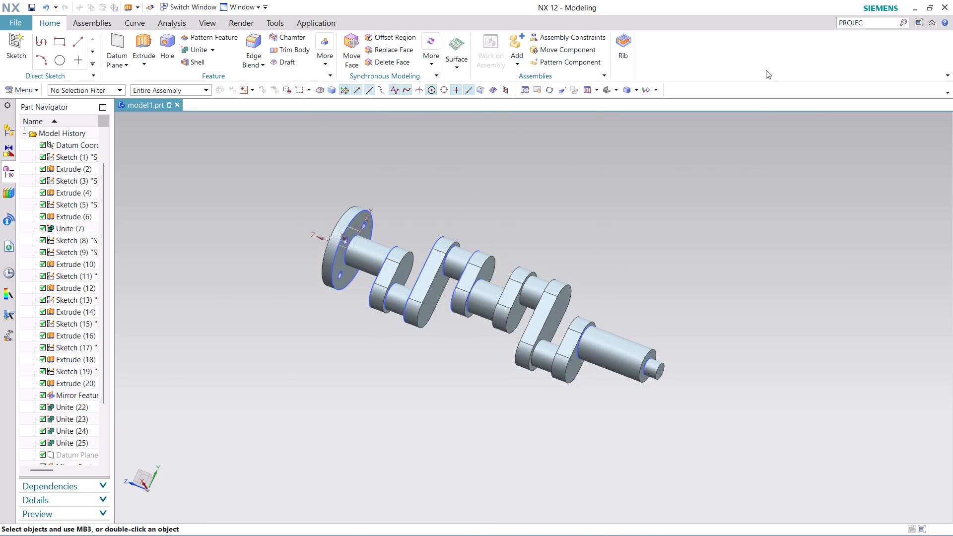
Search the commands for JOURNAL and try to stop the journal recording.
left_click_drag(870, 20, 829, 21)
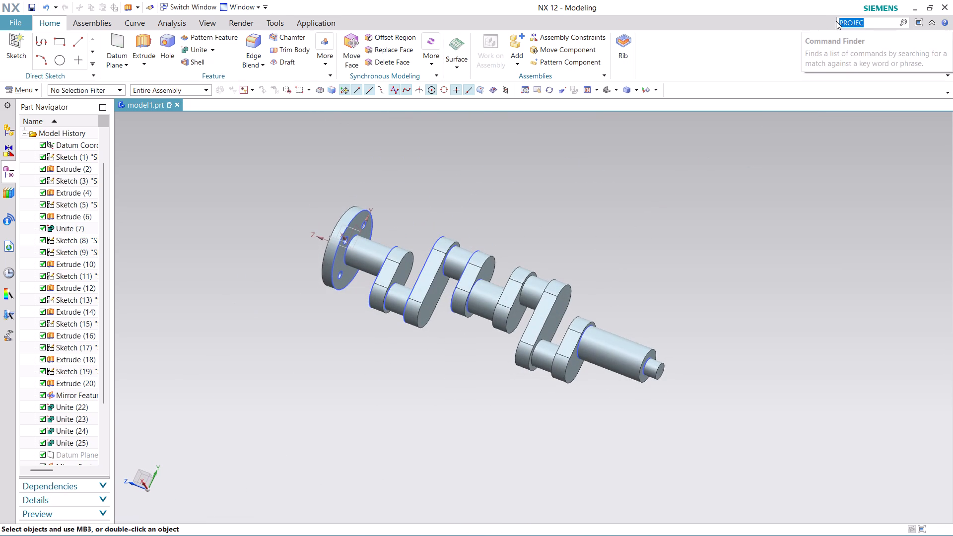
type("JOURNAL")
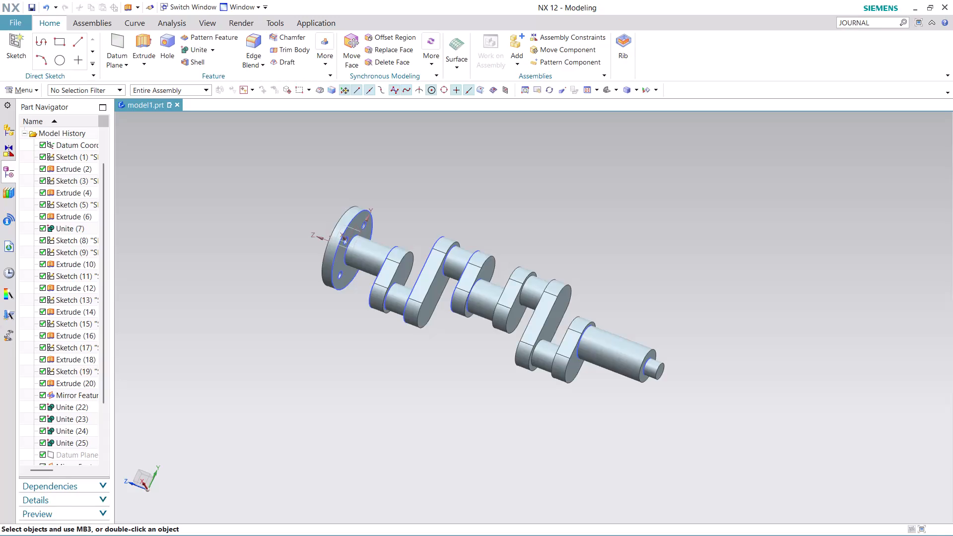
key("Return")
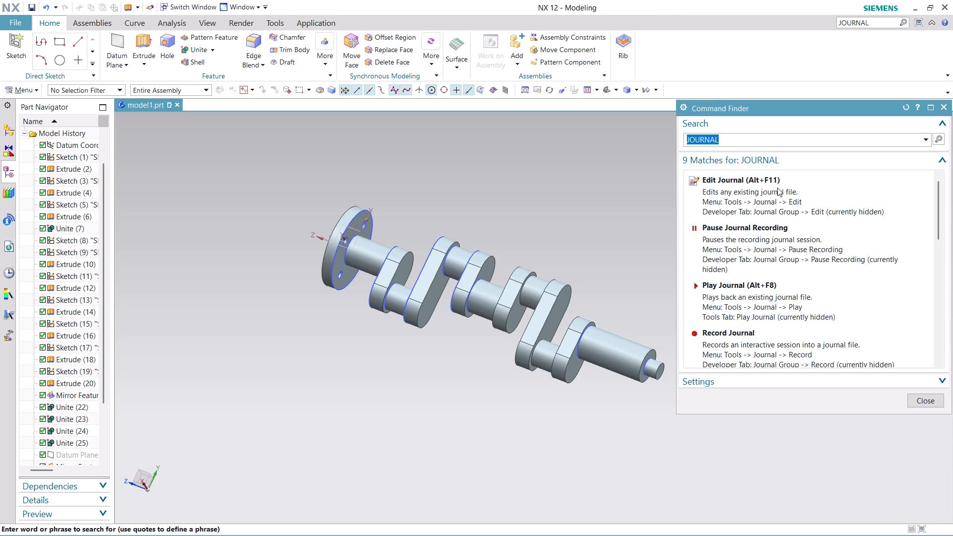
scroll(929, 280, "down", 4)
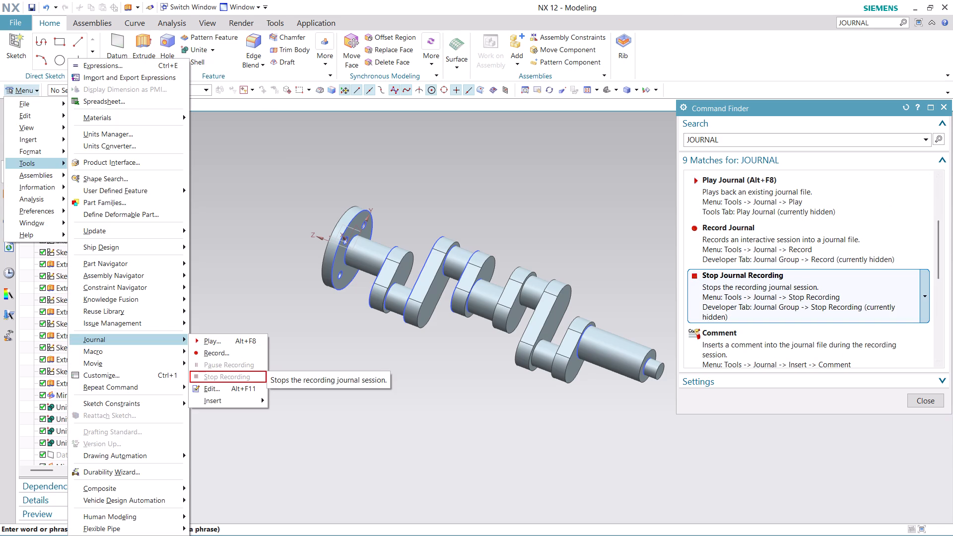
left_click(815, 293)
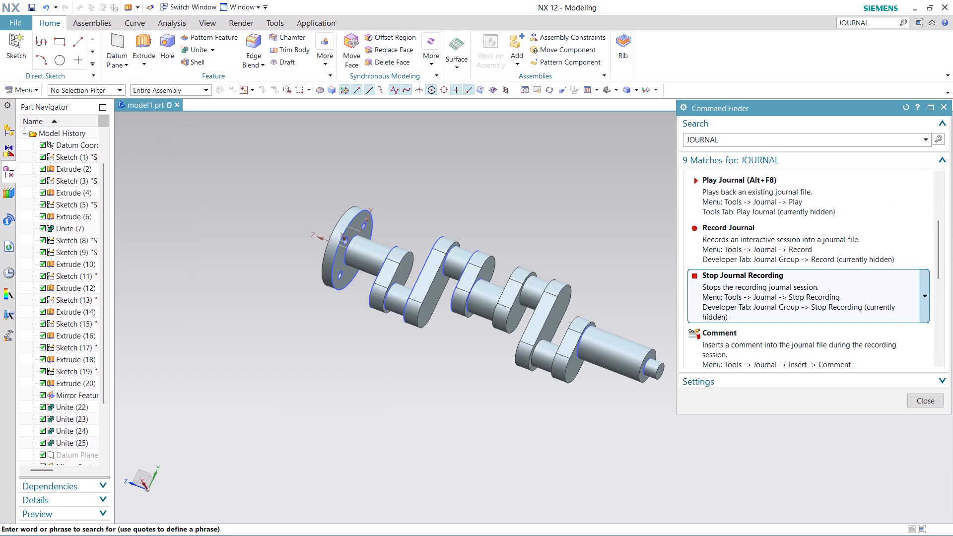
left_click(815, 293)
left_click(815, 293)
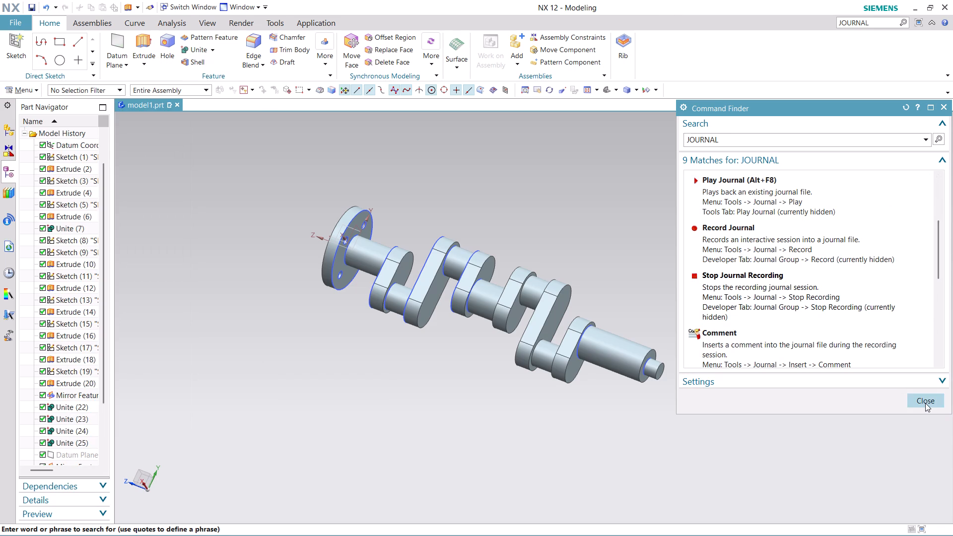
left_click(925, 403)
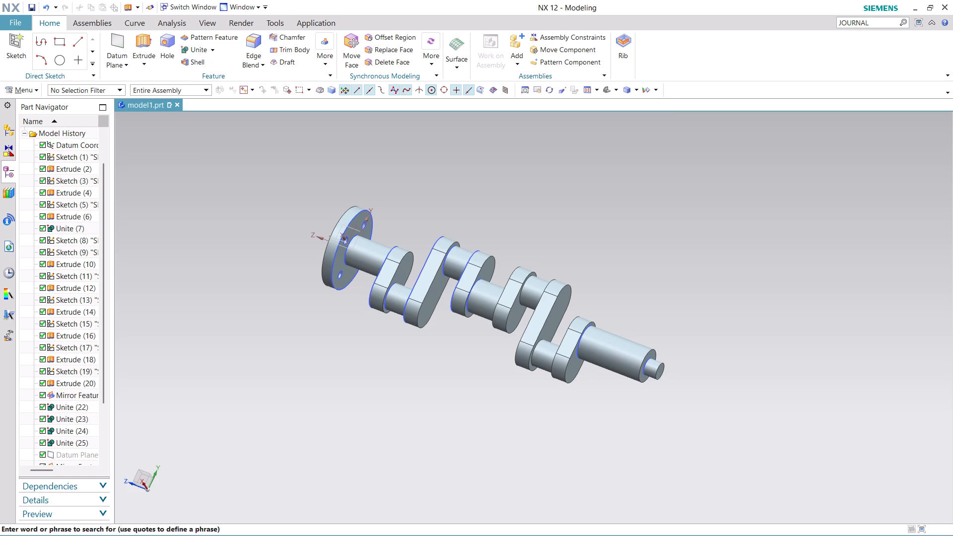
Save the part under the name CRANK SHAFT in the nx-cad drawing files folder.
key("ctrl+s")
left_click(442, 398)
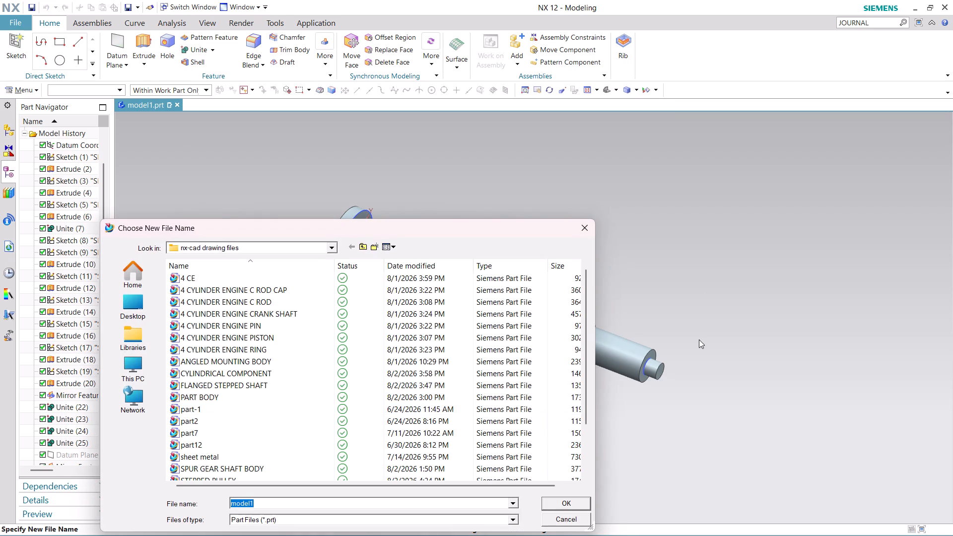
type("CRANK SHA")
type("FT")
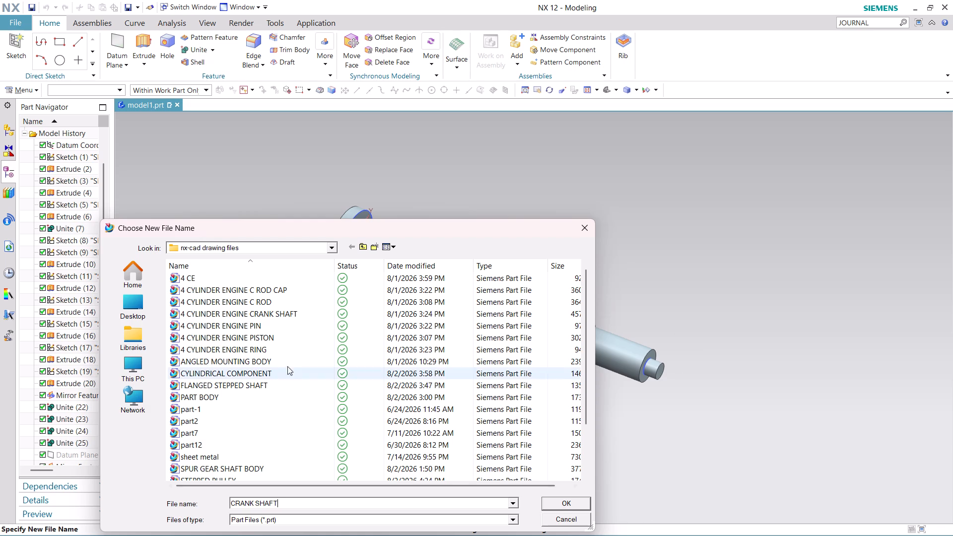
left_click(559, 501)
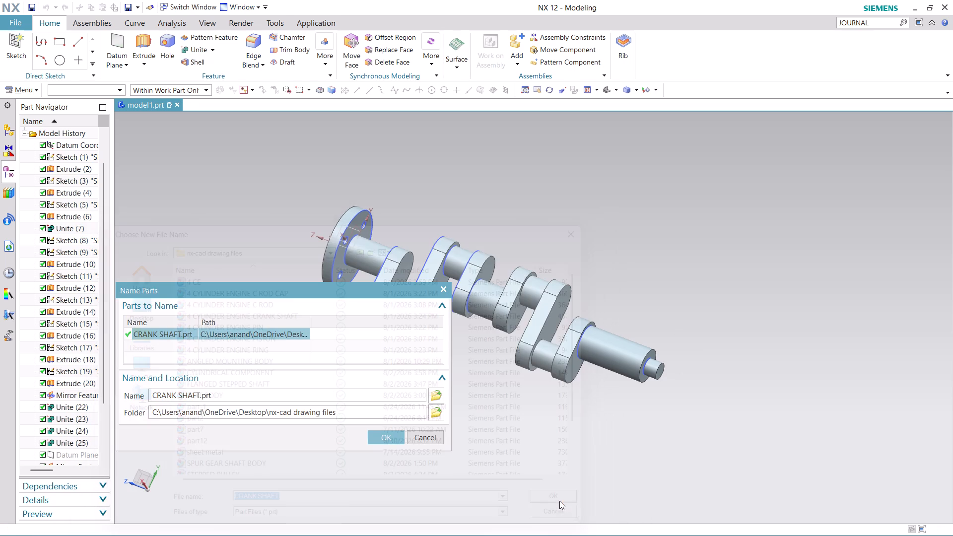
left_click(380, 440)
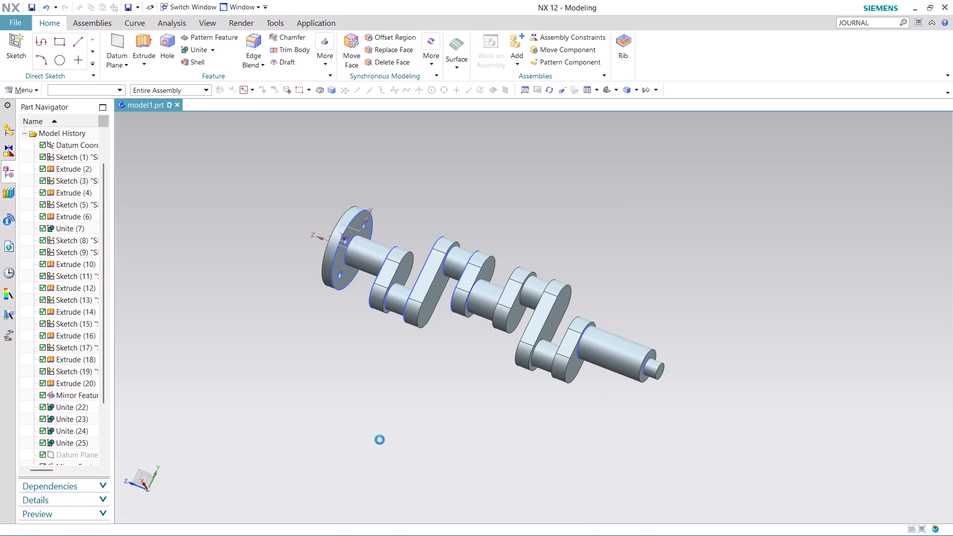
Export the current display of the crankshaft as a PDF with the default destination and append setting.
left_click(17, 20)
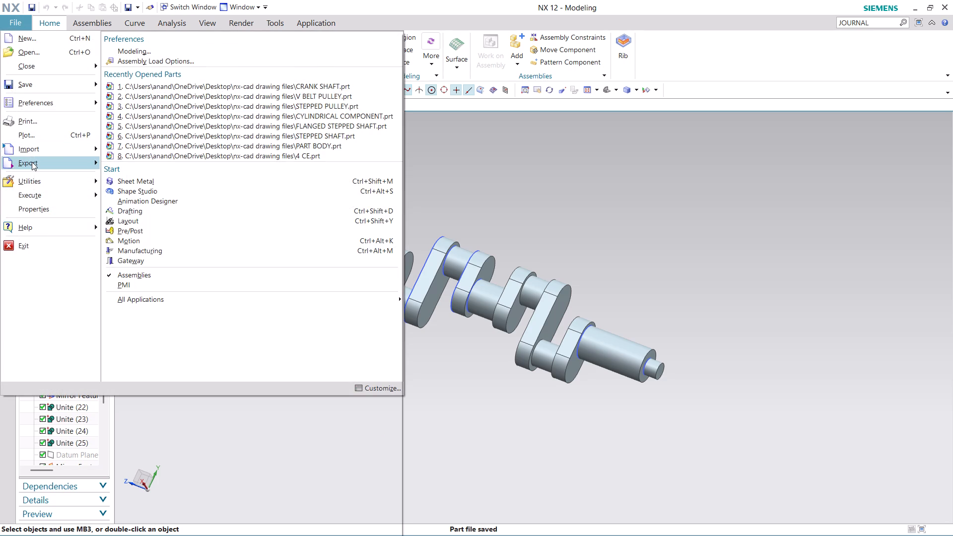
left_click(166, 147)
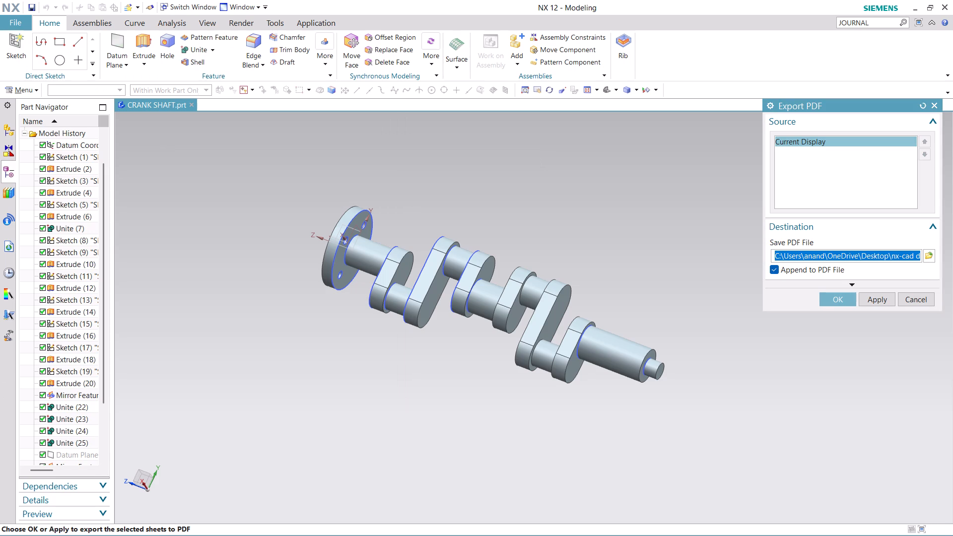
left_click(833, 295)
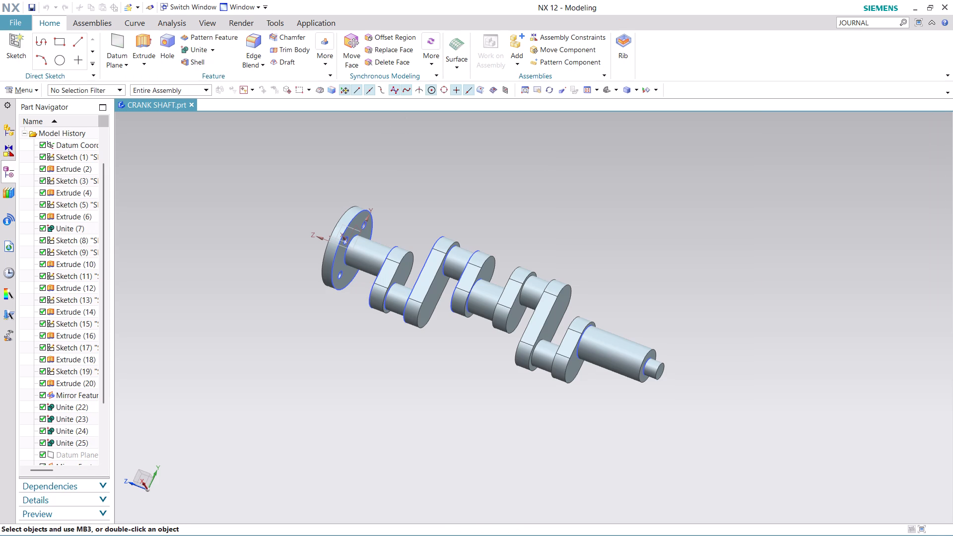